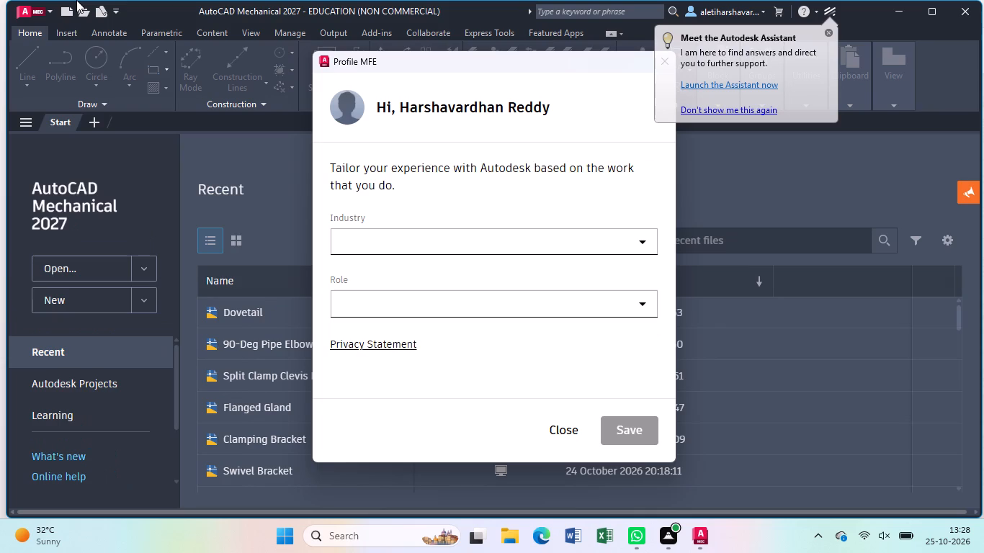
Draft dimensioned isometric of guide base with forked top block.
Dismiss the profile dialog without saving and create a new blank drawing.
click(665, 57)
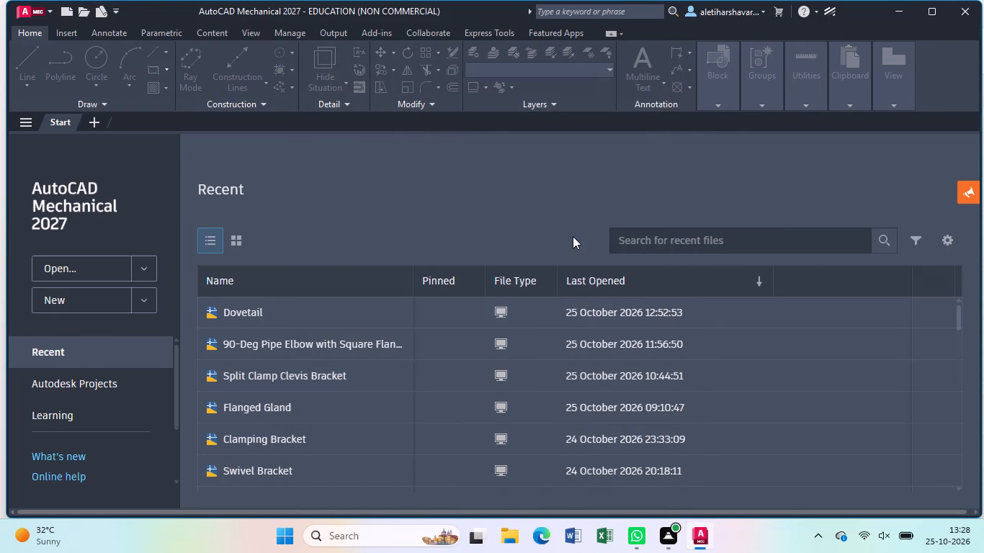
scroll(573, 236, up, 3)
scroll(572, 236, down, 3)
click(98, 298)
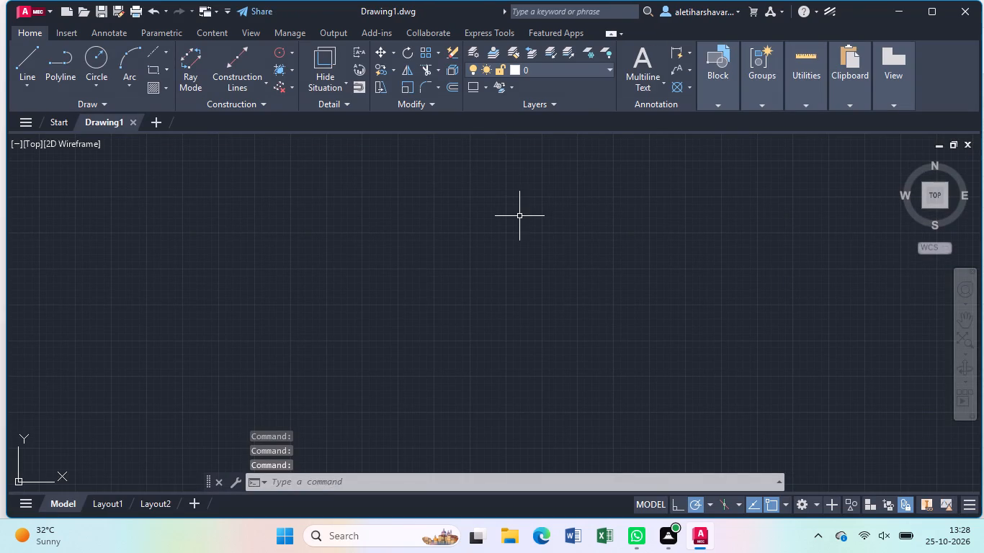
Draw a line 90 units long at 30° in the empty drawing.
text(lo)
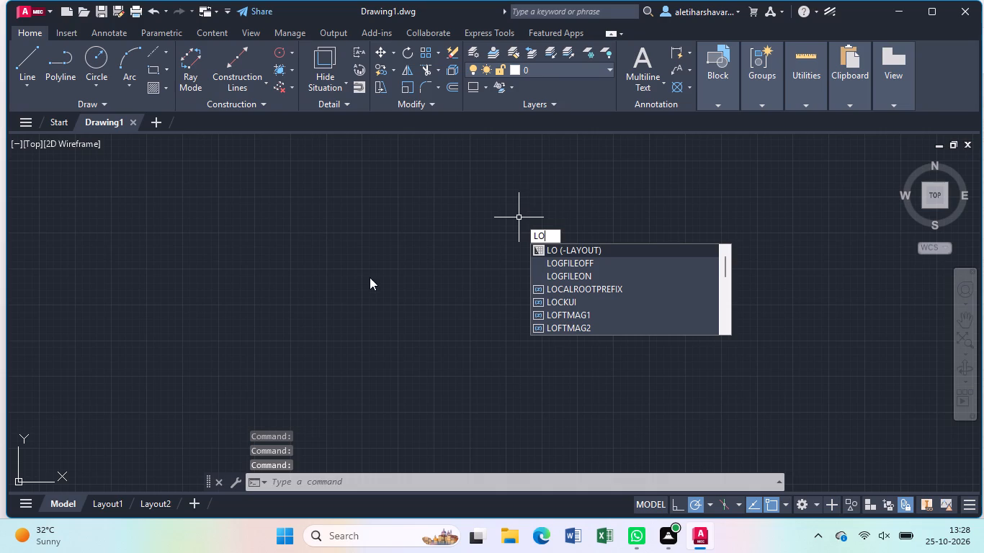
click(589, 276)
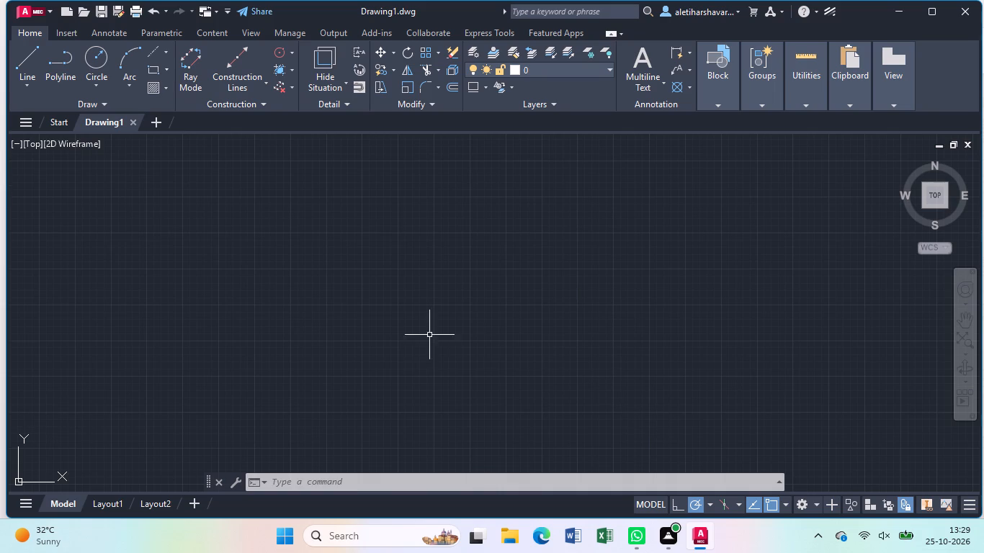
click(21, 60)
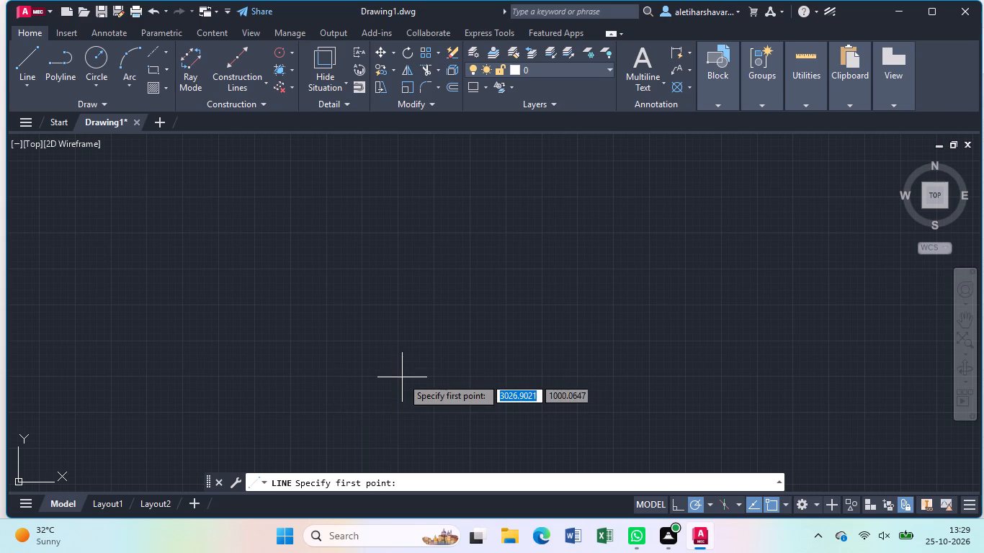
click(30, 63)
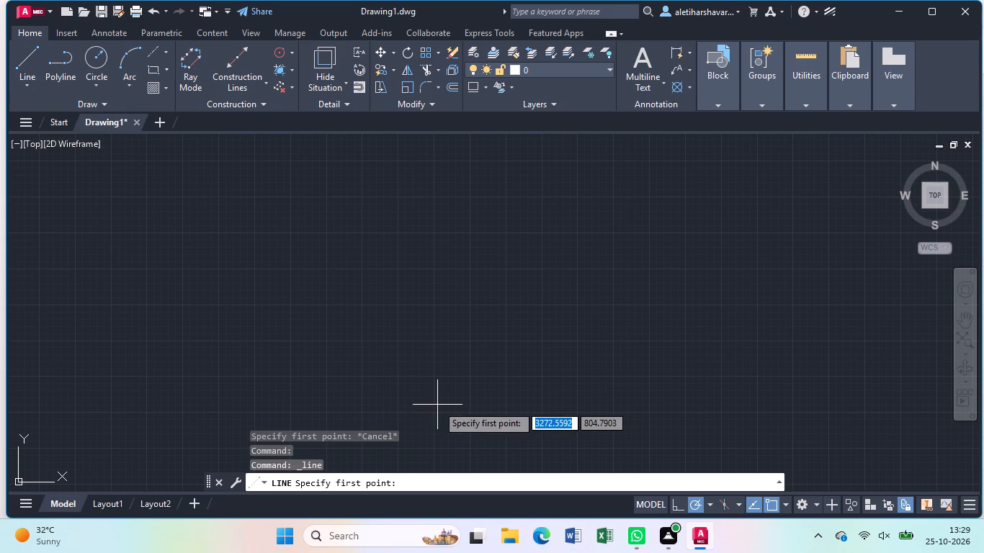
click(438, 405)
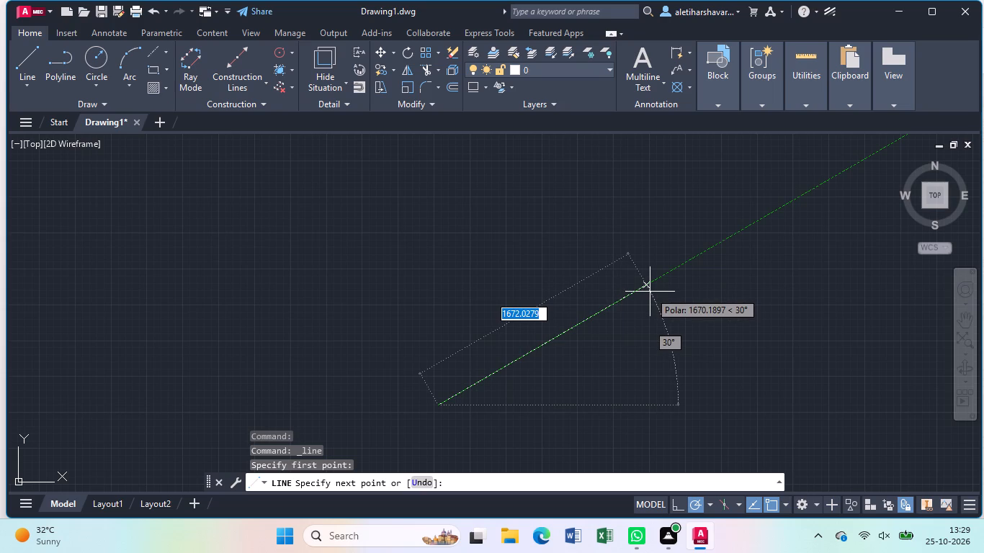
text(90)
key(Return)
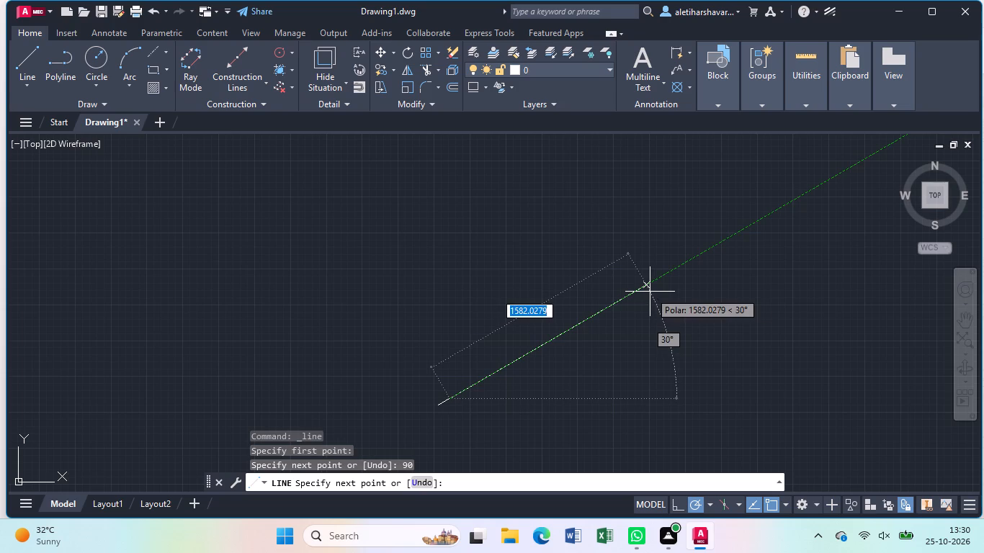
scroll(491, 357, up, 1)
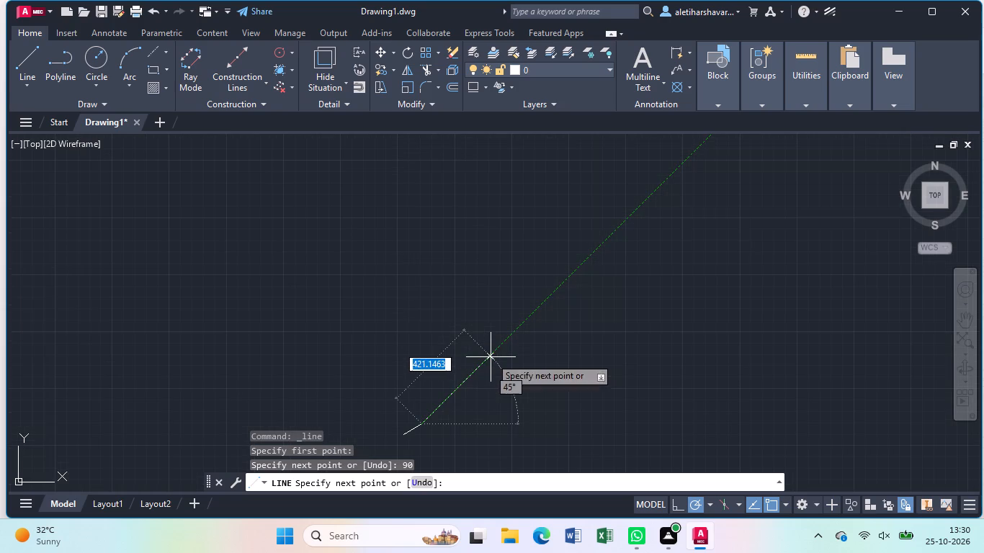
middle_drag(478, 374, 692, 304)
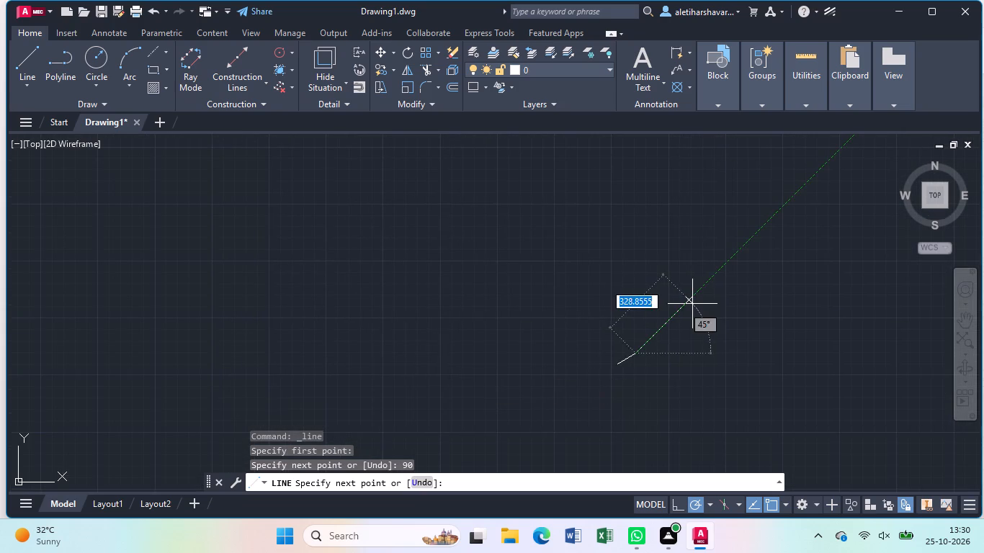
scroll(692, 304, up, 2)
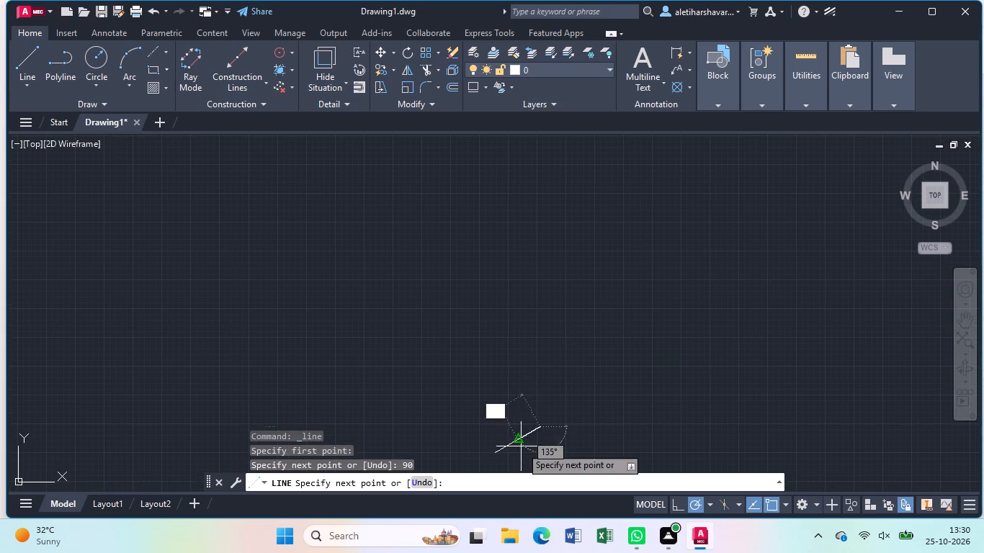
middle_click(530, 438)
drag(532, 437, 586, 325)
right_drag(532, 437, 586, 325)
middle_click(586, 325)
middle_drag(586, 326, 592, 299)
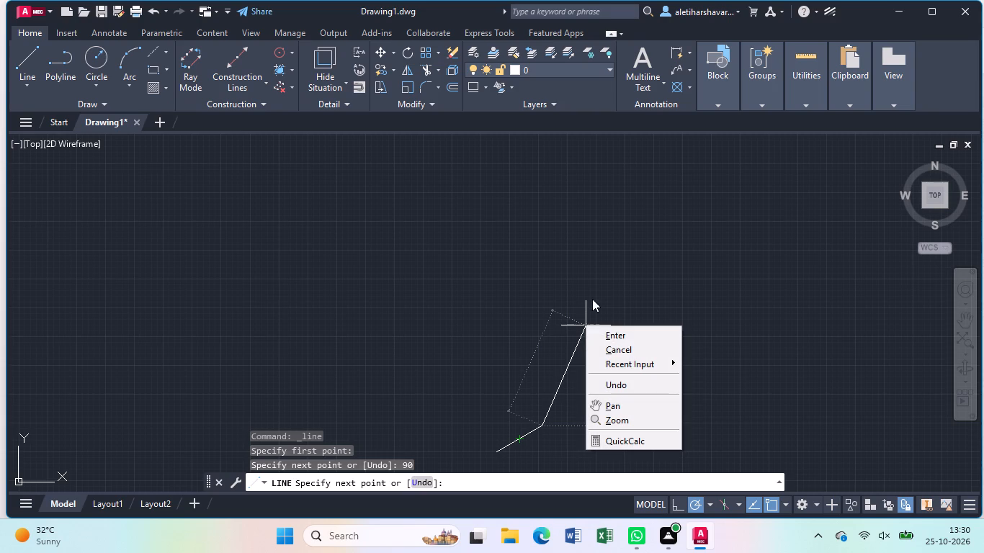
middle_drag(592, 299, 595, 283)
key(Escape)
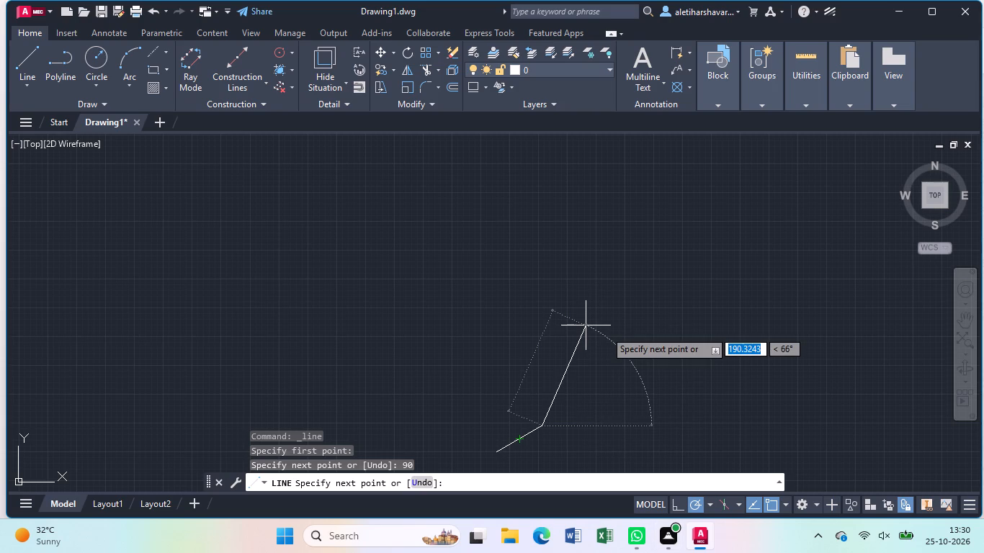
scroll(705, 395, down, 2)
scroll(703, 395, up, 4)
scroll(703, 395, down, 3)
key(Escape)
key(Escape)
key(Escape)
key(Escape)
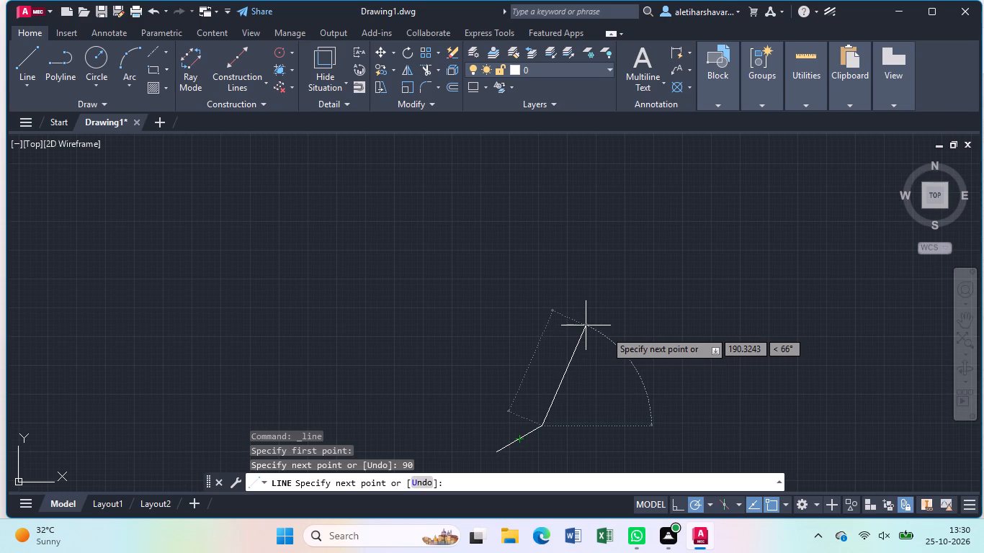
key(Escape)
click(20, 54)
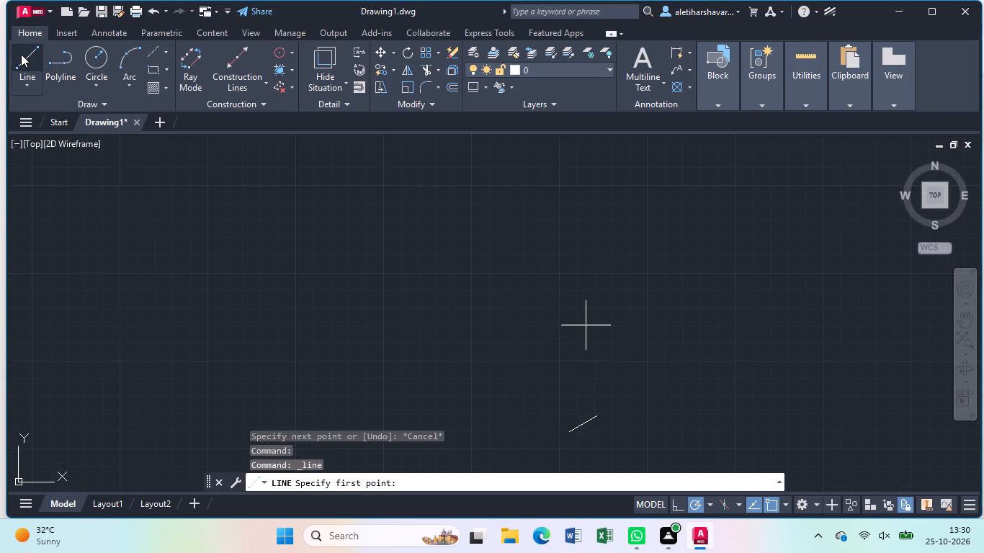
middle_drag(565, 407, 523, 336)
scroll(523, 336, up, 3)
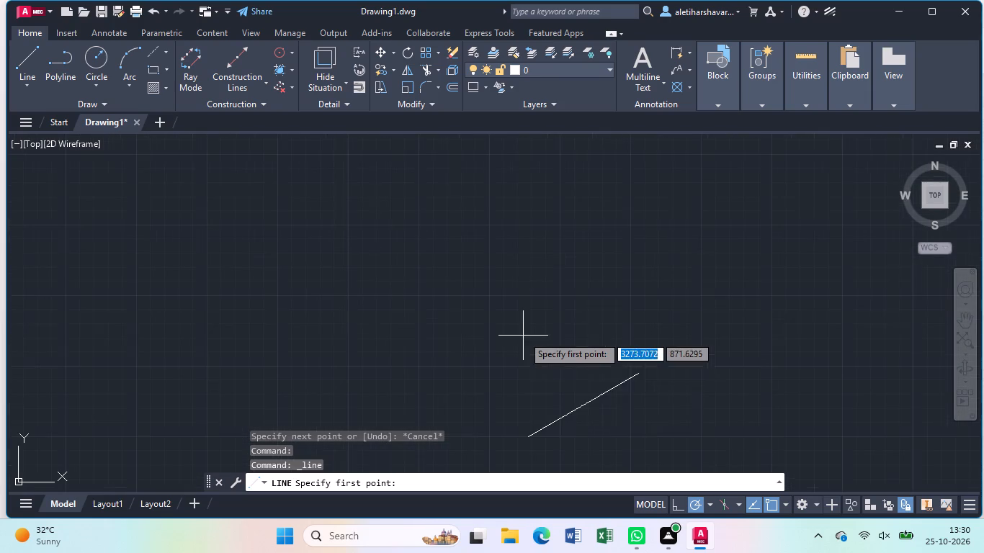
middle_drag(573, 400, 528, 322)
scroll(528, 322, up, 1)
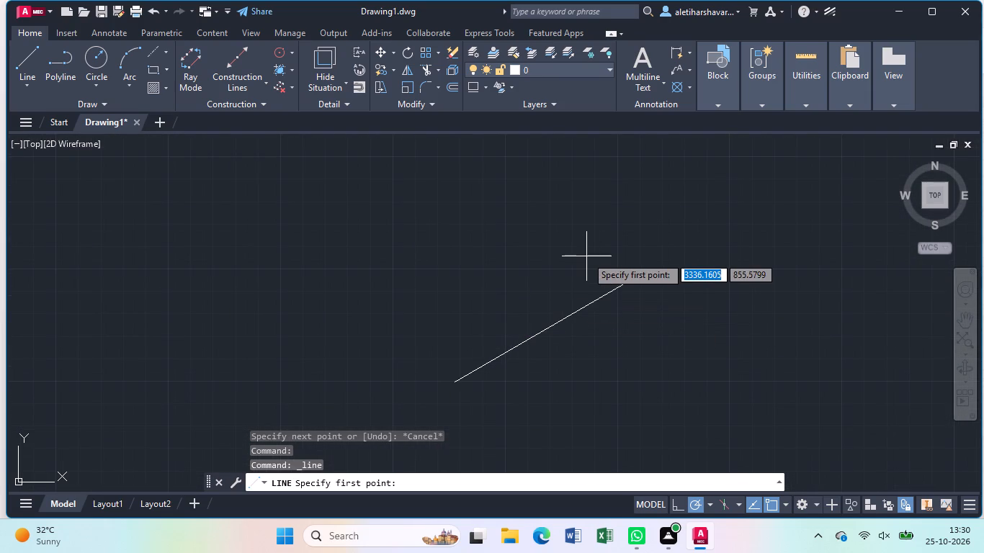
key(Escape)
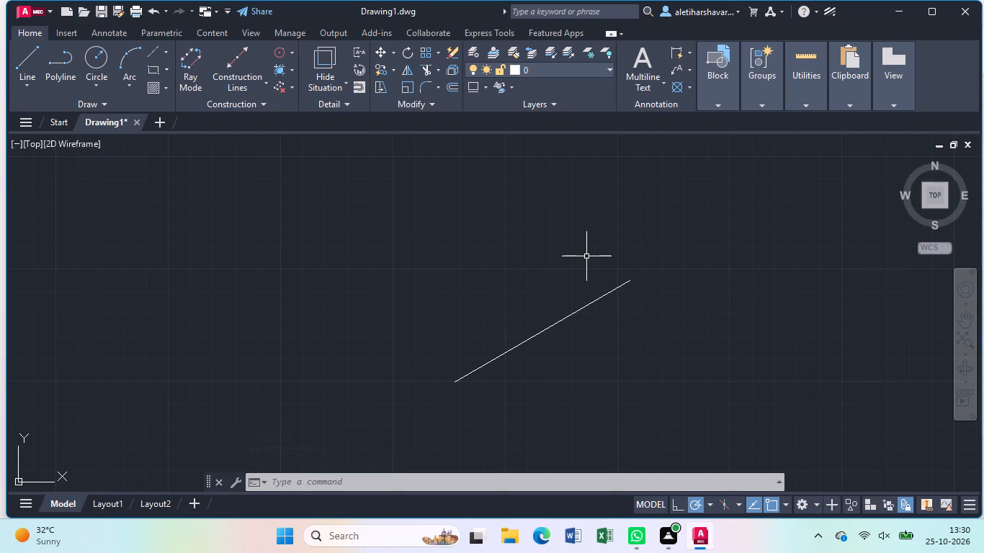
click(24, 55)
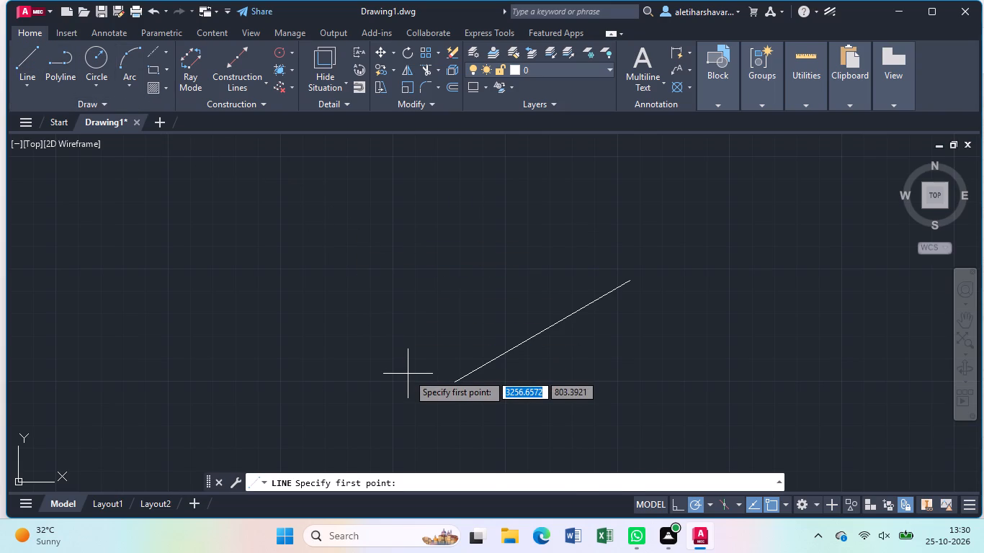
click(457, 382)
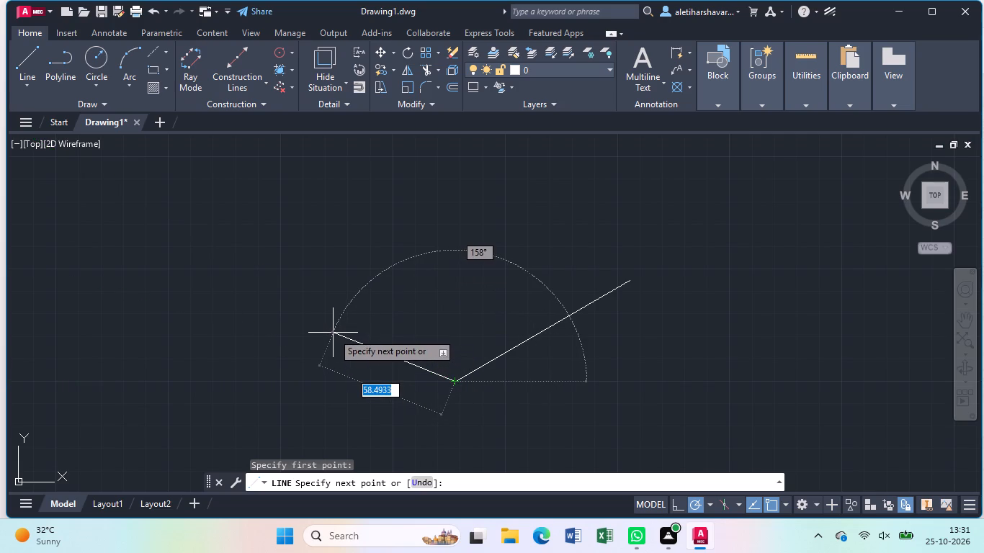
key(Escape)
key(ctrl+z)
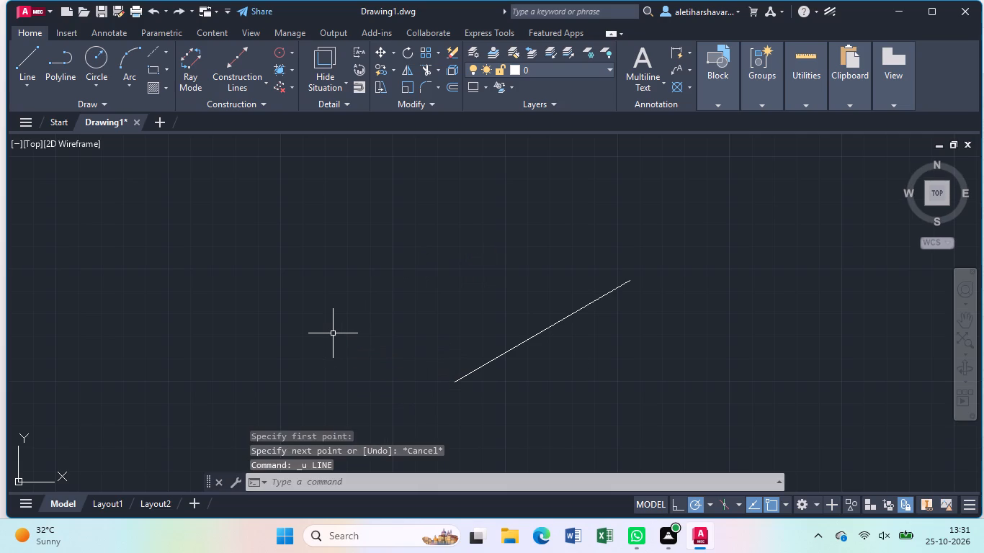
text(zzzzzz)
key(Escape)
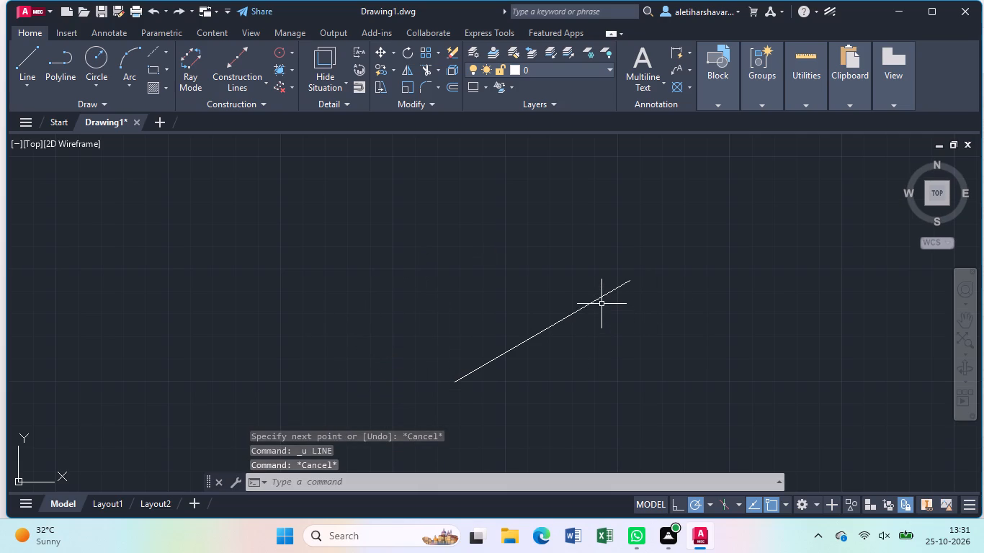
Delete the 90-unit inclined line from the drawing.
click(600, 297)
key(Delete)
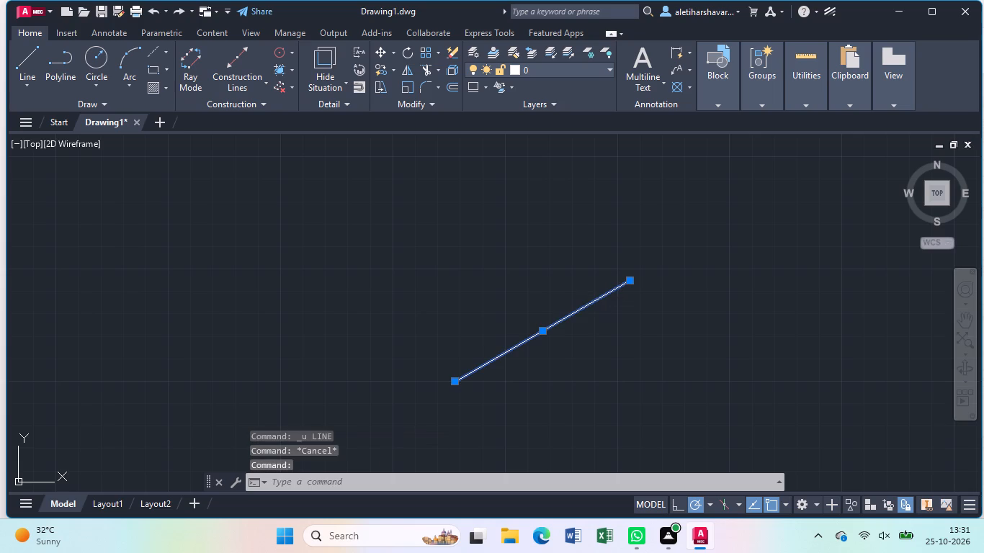
Draw connected lines in empty space: 22 units at 330°, 8 units up, 16 units at 330°, and 8 units down.
key(l)
key(Return)
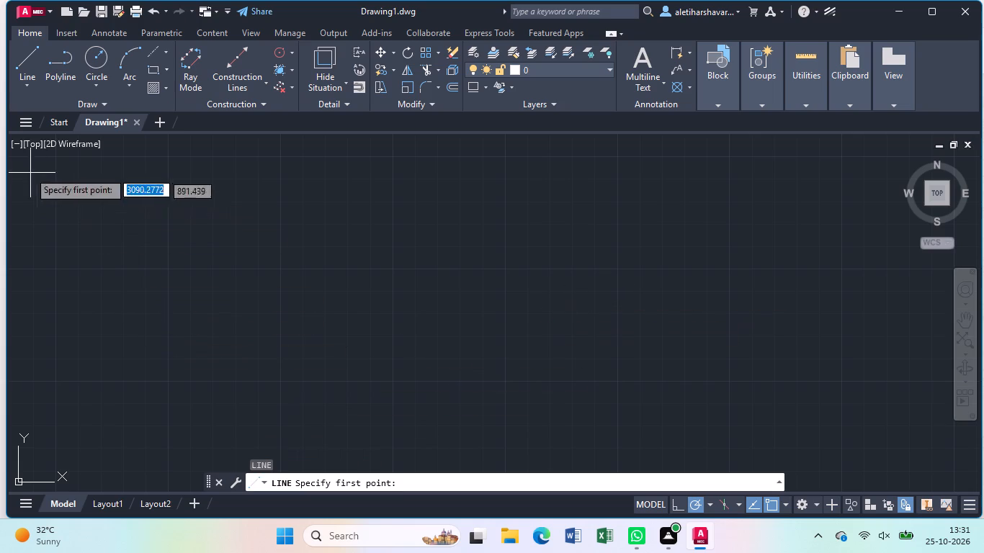
click(19, 61)
click(267, 348)
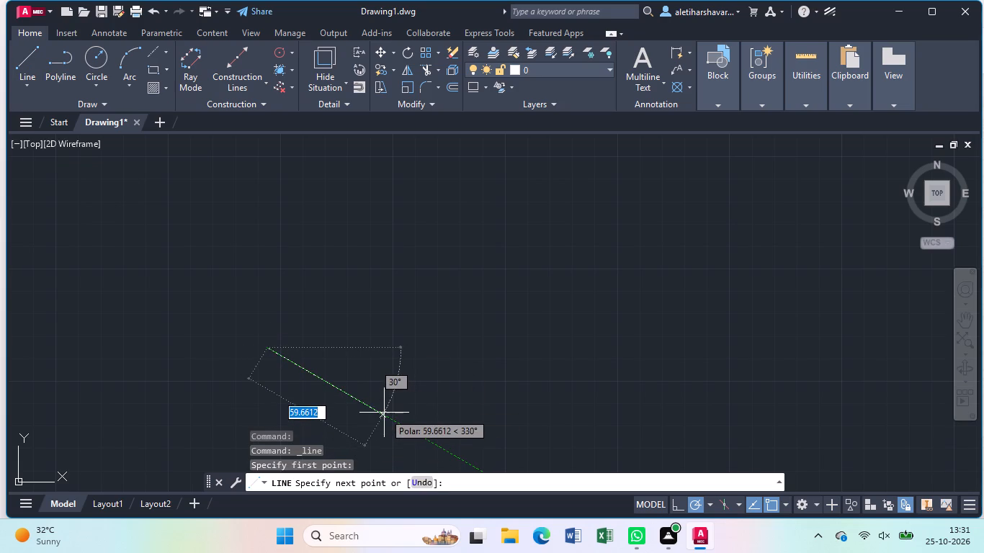
text(22)
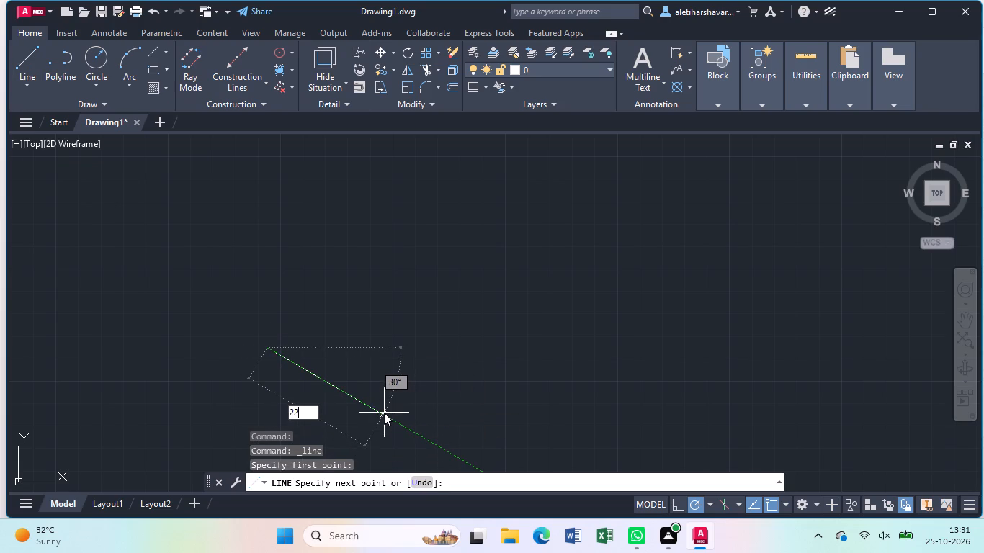
key(Return)
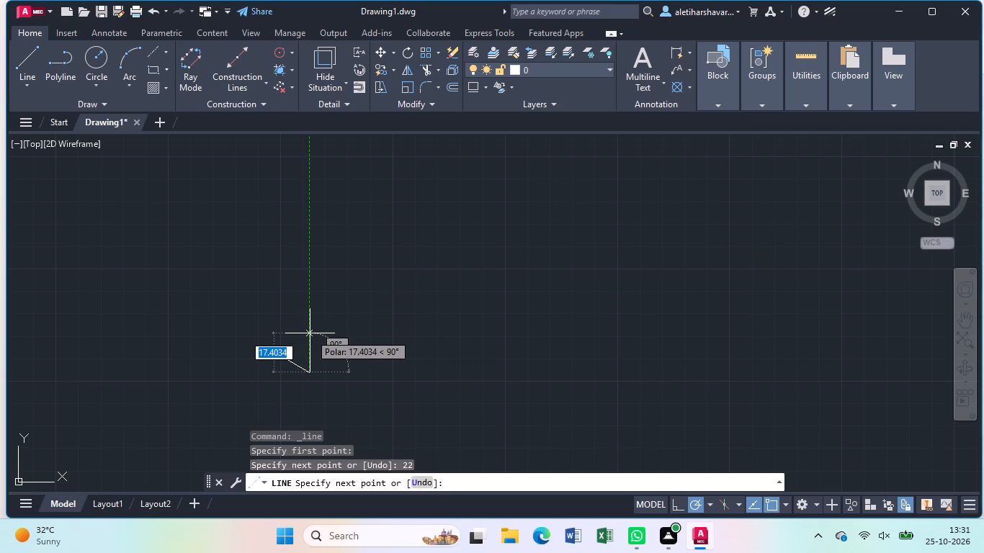
key(8)
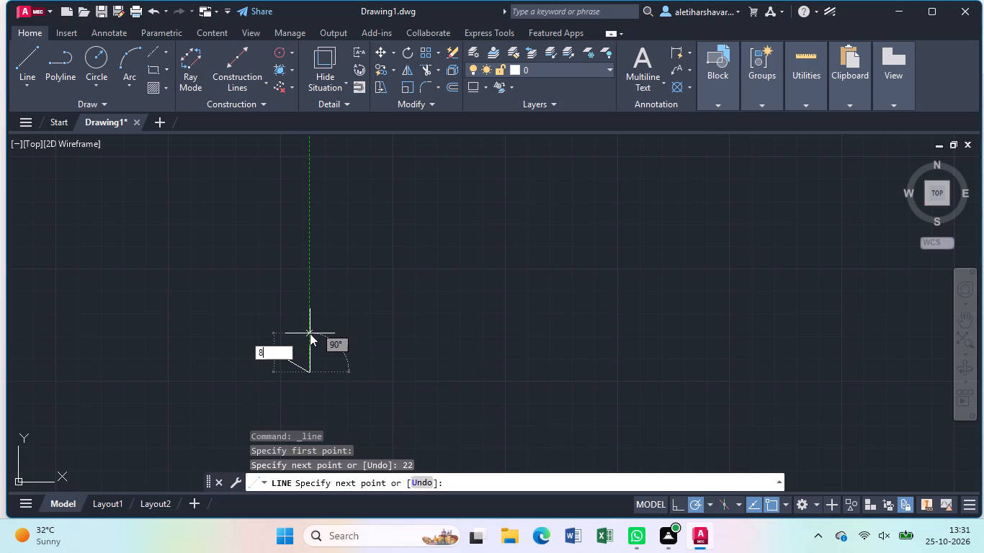
key(Return)
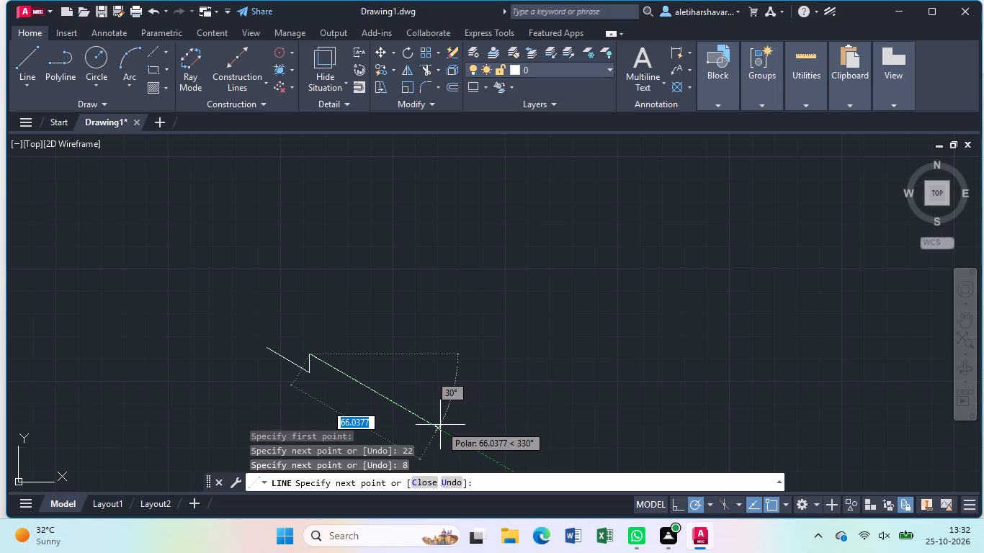
text(16)
key(Return)
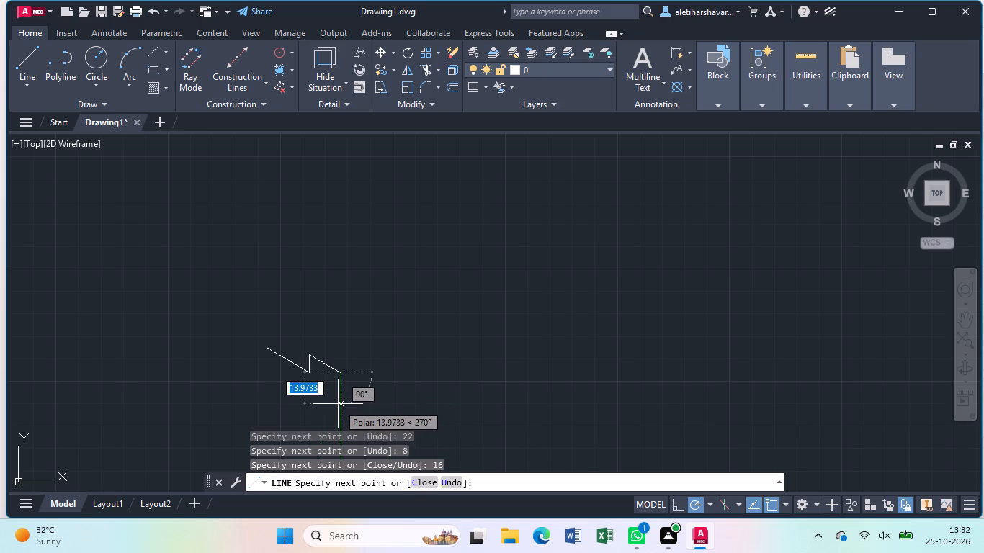
key(8)
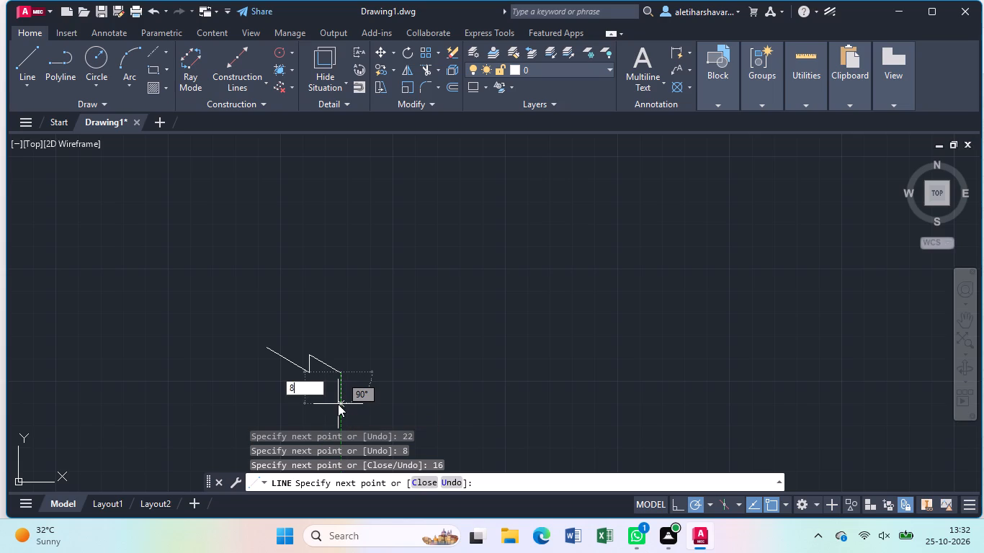
key(Return)
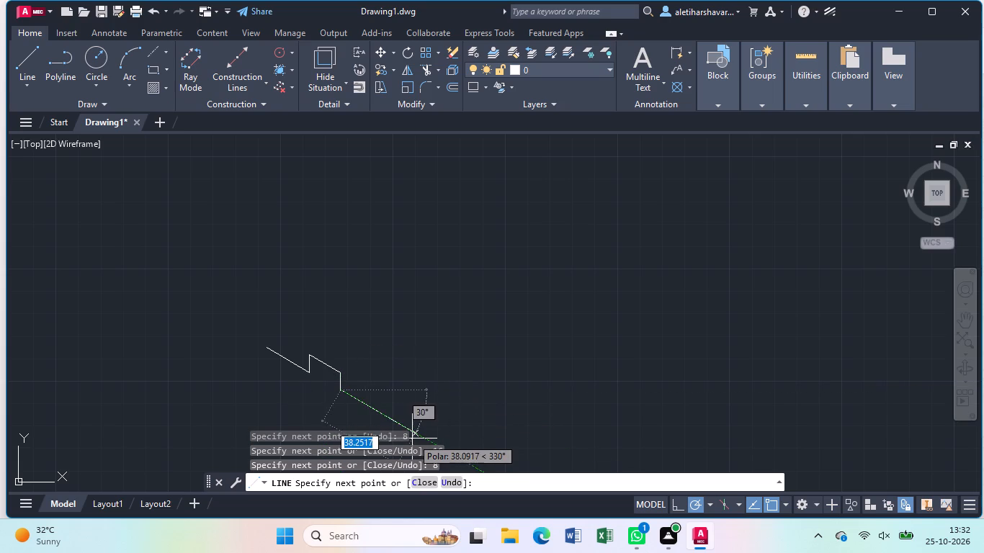
Continue the chain with a 22-unit line at 330° and an 8-unit vertical line upward, ending the chain there.
middle_drag(412, 439, 328, 351)
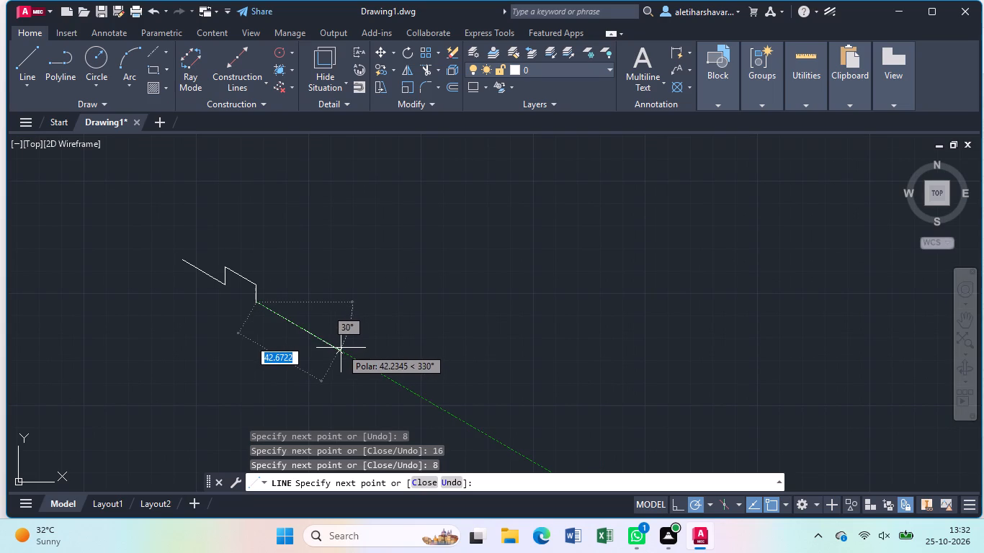
key(2)
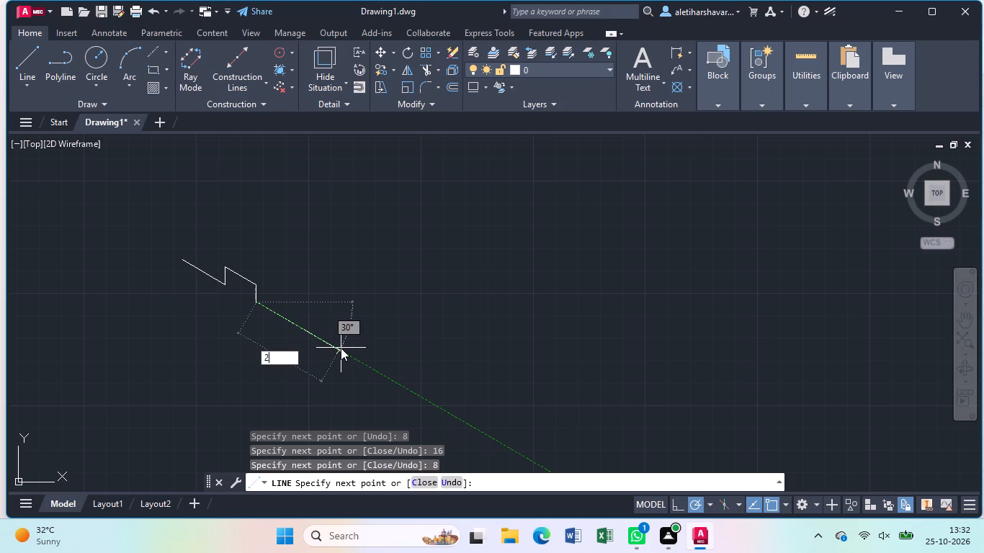
key(2)
key(Return)
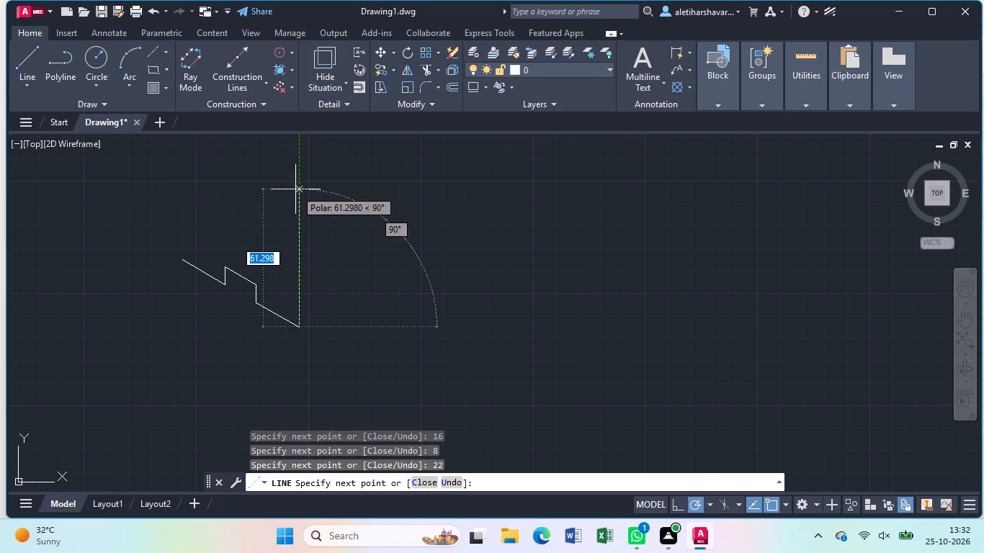
key(8)
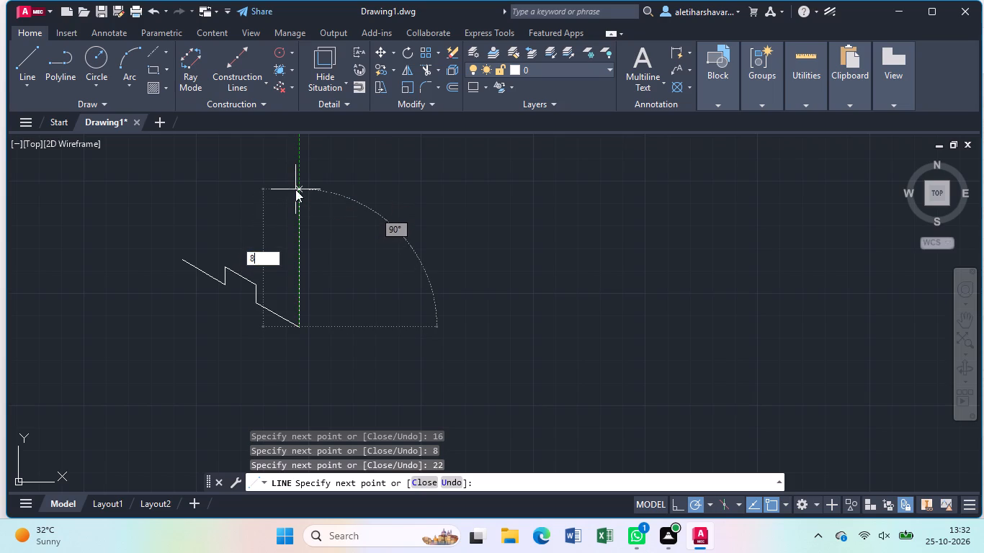
key(Return)
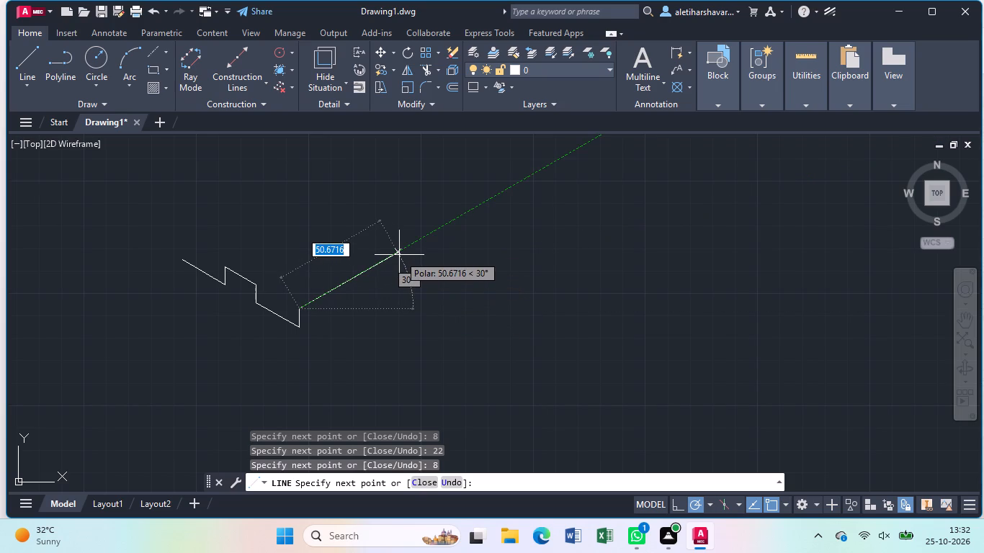
key(Escape)
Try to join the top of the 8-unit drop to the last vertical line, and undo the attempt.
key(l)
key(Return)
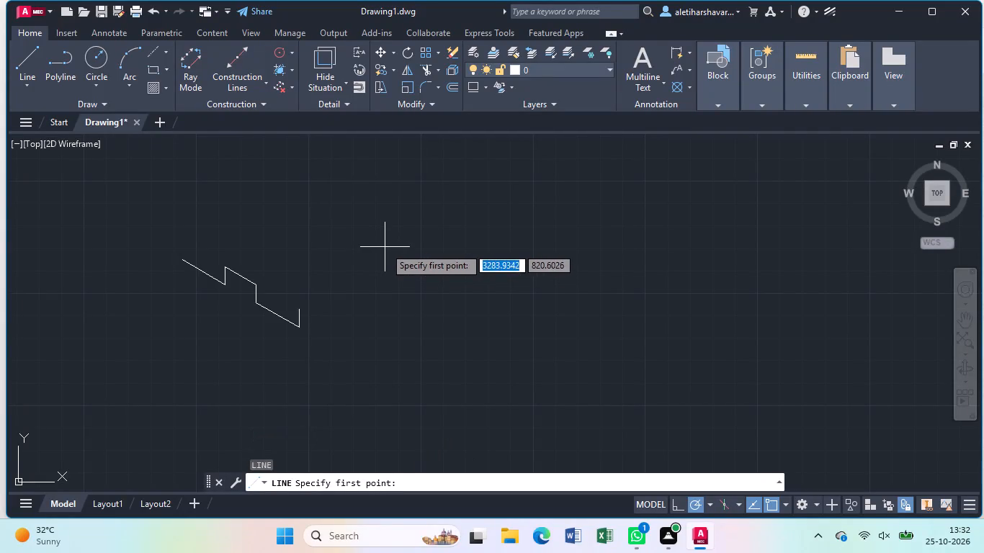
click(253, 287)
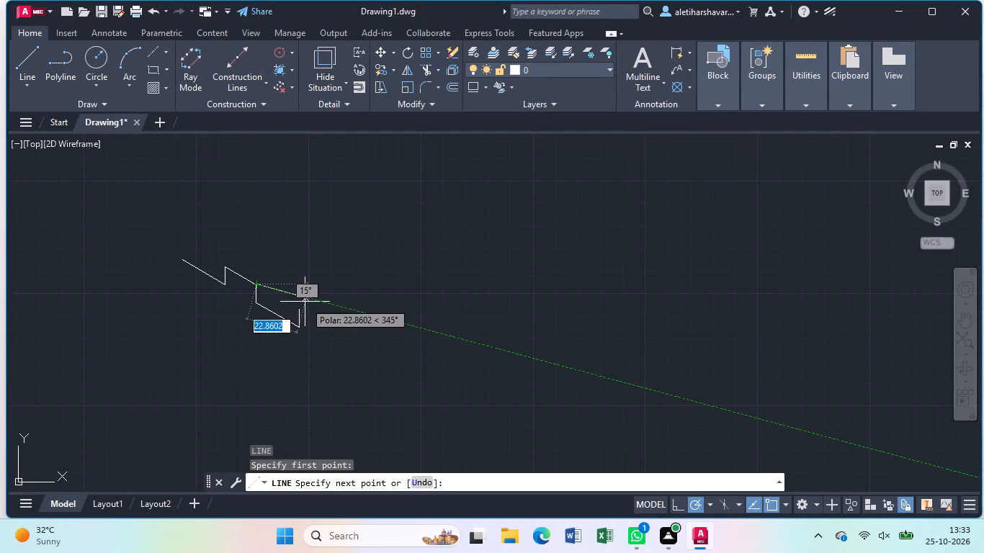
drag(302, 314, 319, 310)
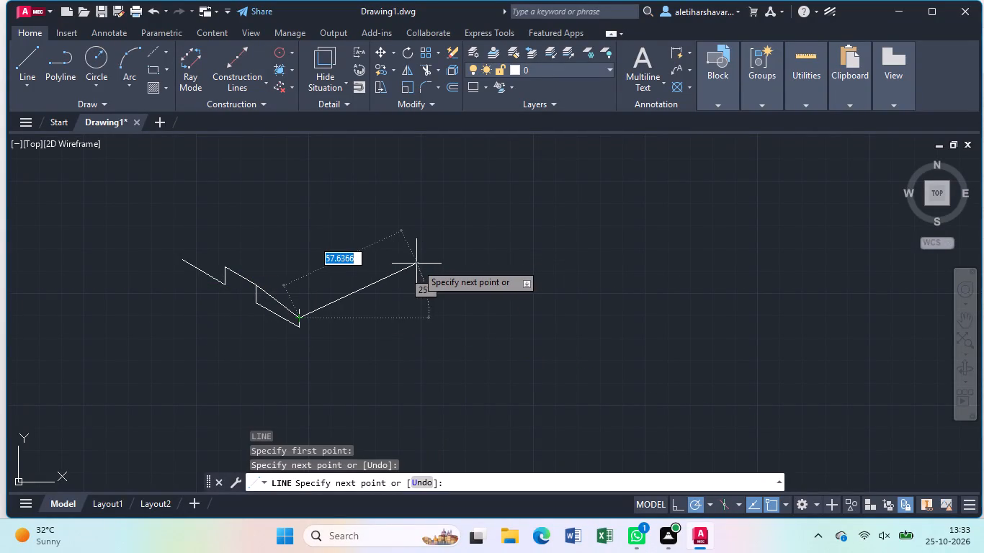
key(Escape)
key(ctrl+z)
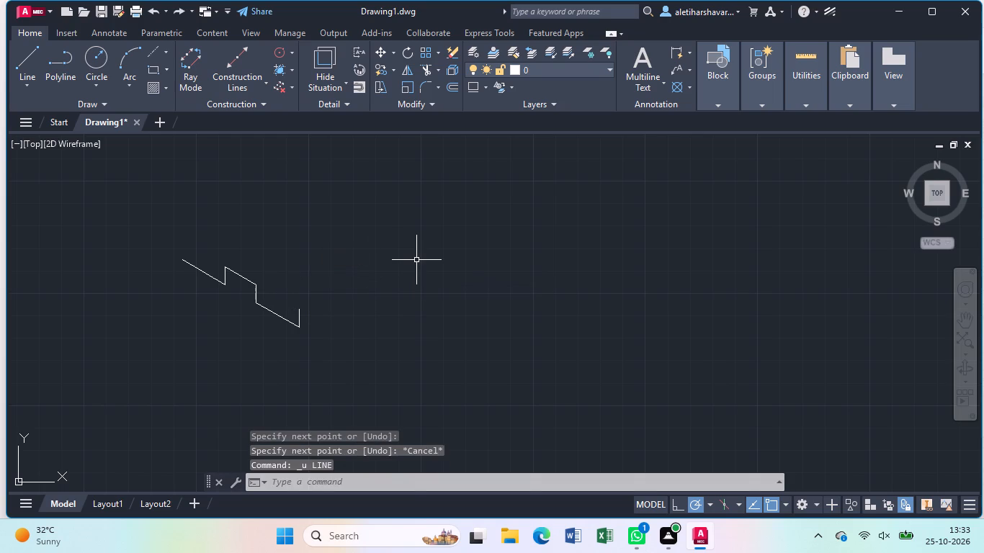
Draw a line from the top of the 8-unit drop to the top endpoint of the last vertical line.
key(l)
key(Return)
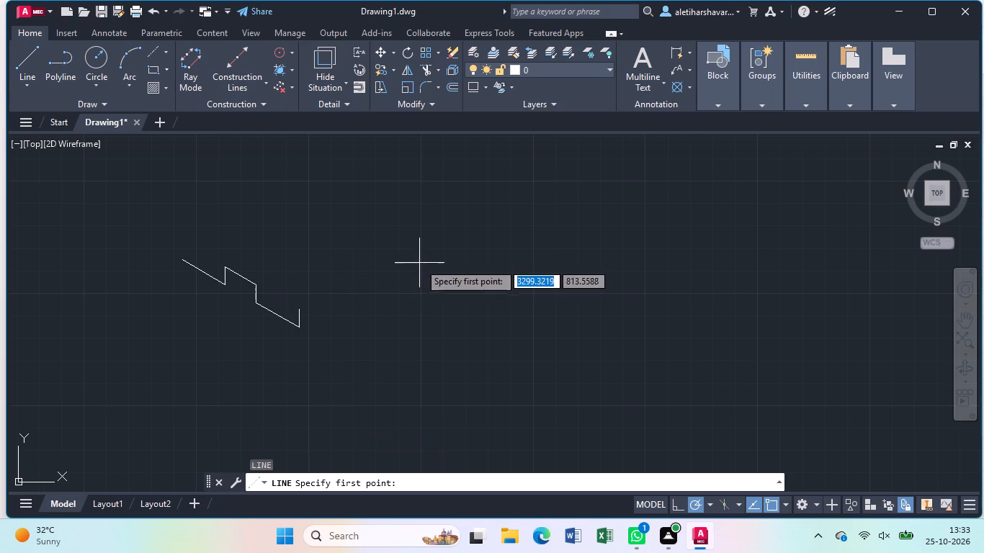
click(257, 287)
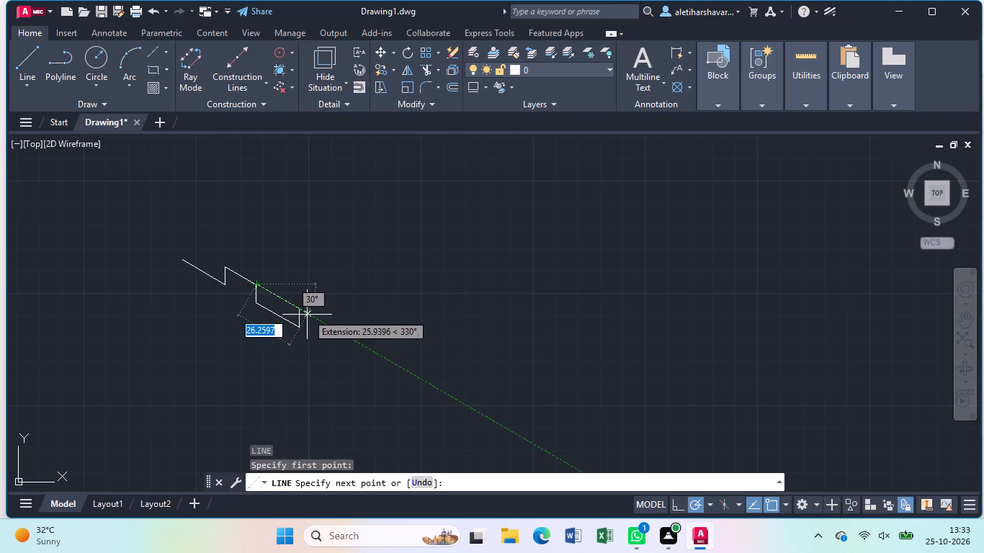
drag(298, 312, 305, 309)
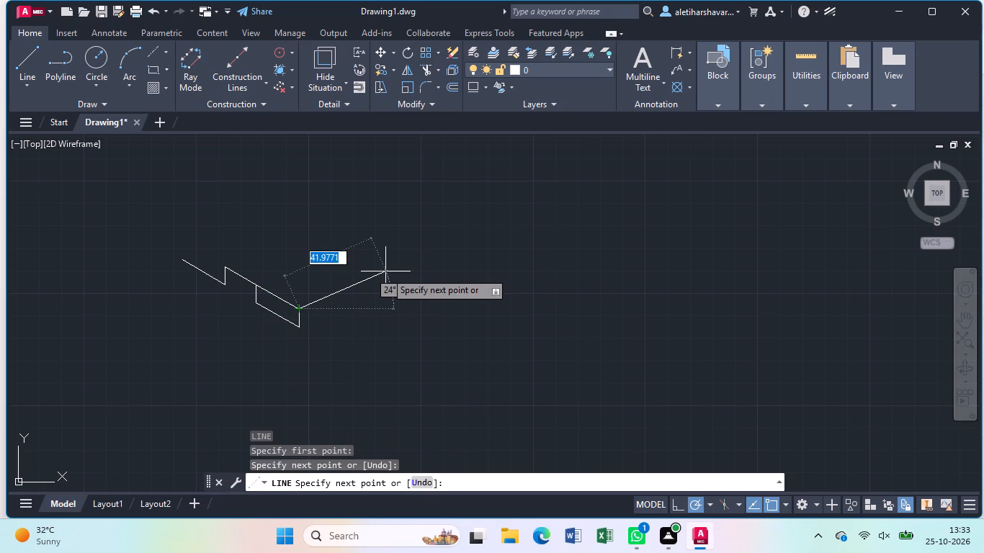
key(Escape)
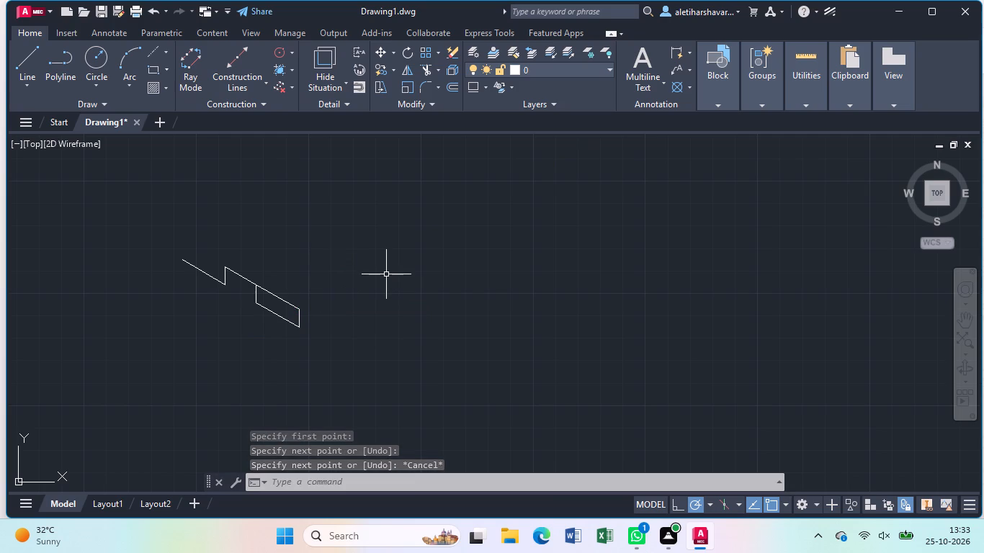
Trim away the 16-unit inclined line between the first and second vertical lines.
text(tr)
key(Return)
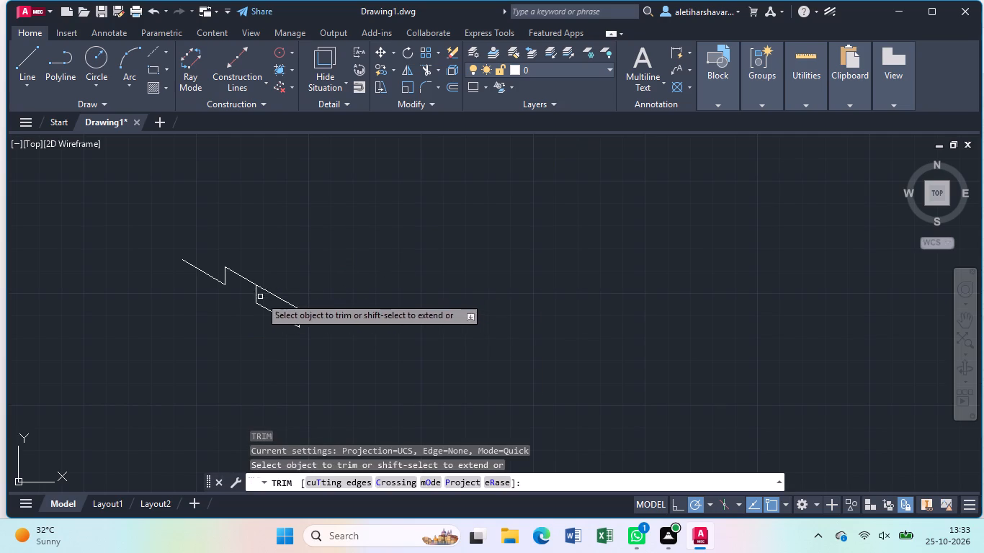
click(235, 274)
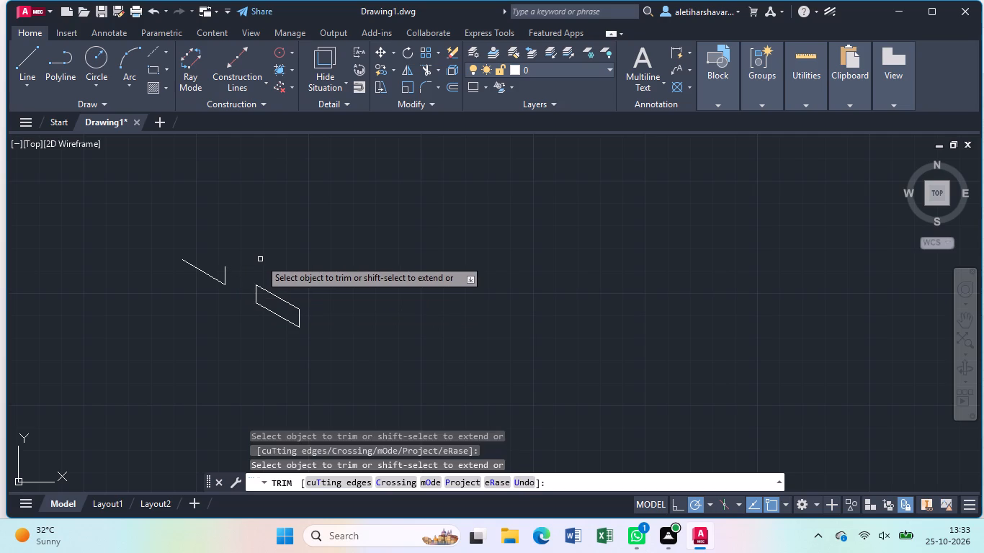
key(Escape)
Draw a 38-unit line at 330° from the base of the first vertical line to the outline's lowest corner.
key(l)
key(Return)
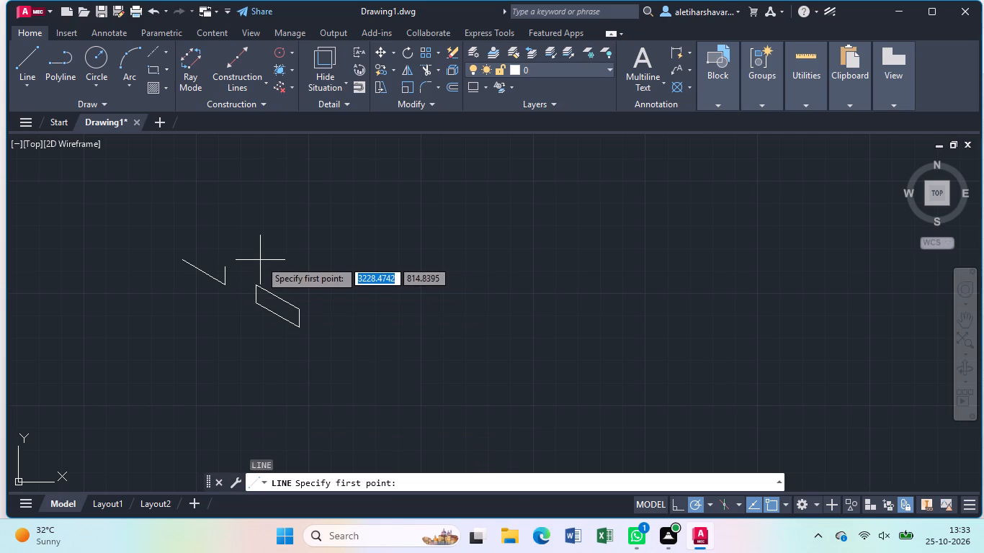
click(221, 287)
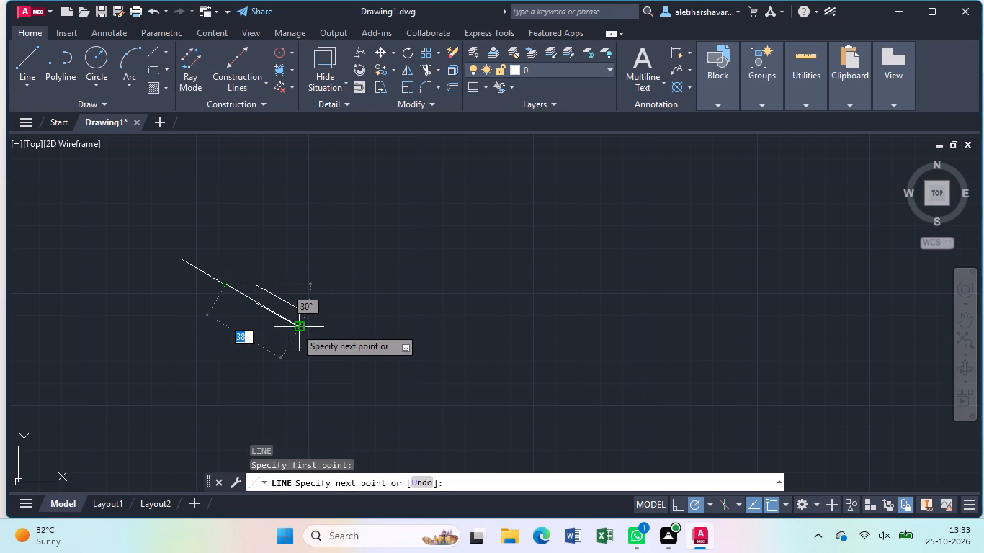
click(295, 328)
key(Escape)
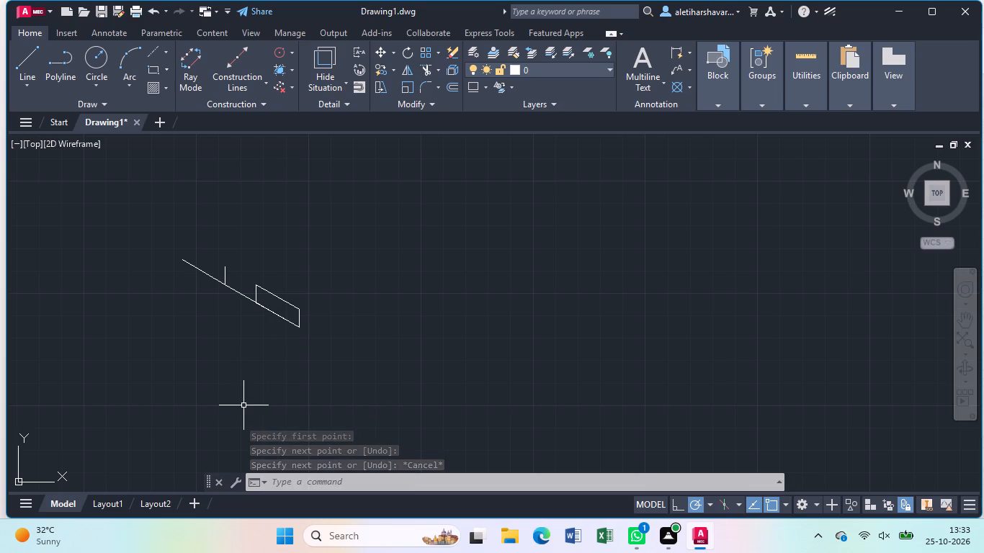
From the top of the first vertical line, draw a 22-unit line at 150° and a line about 18 units straight down.
key(l)
key(Return)
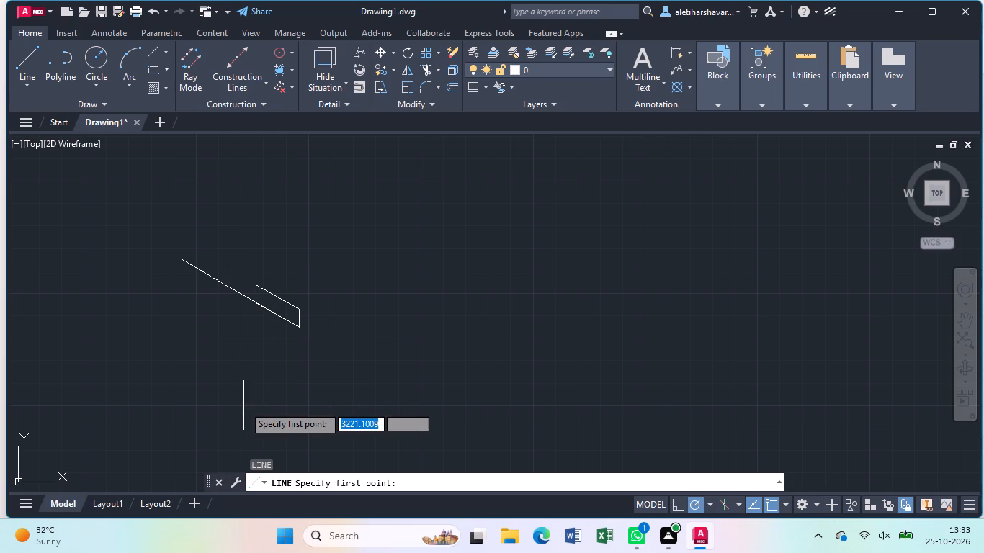
click(223, 261)
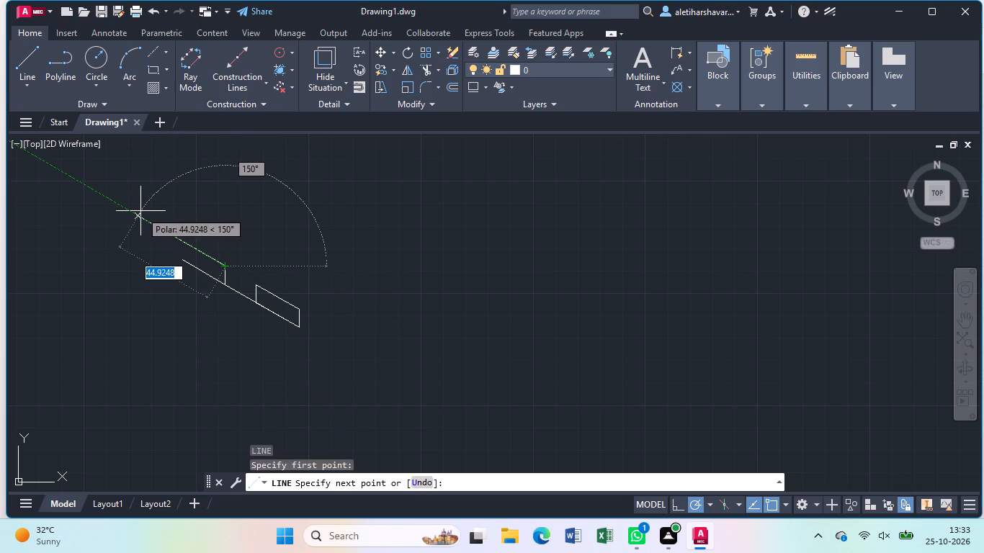
text(22)
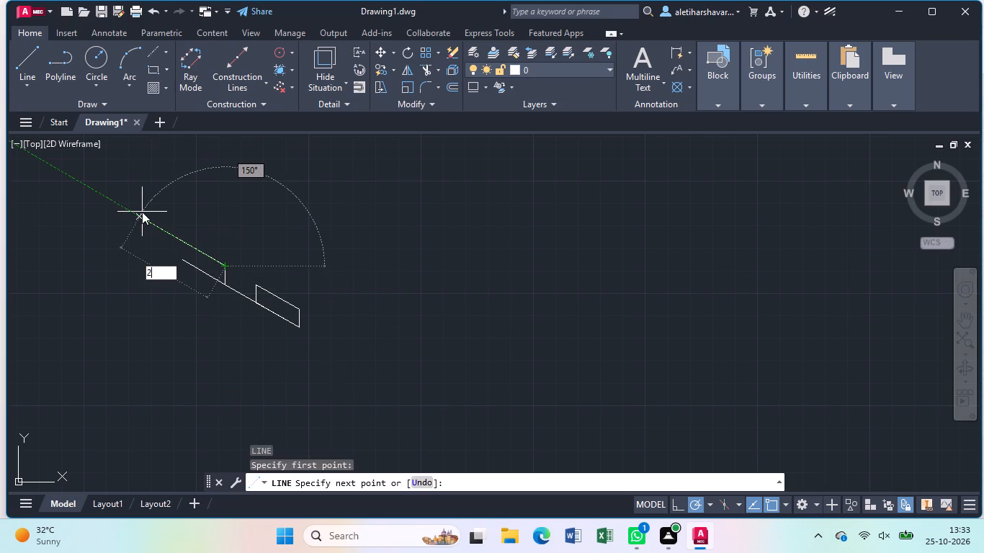
key(Return)
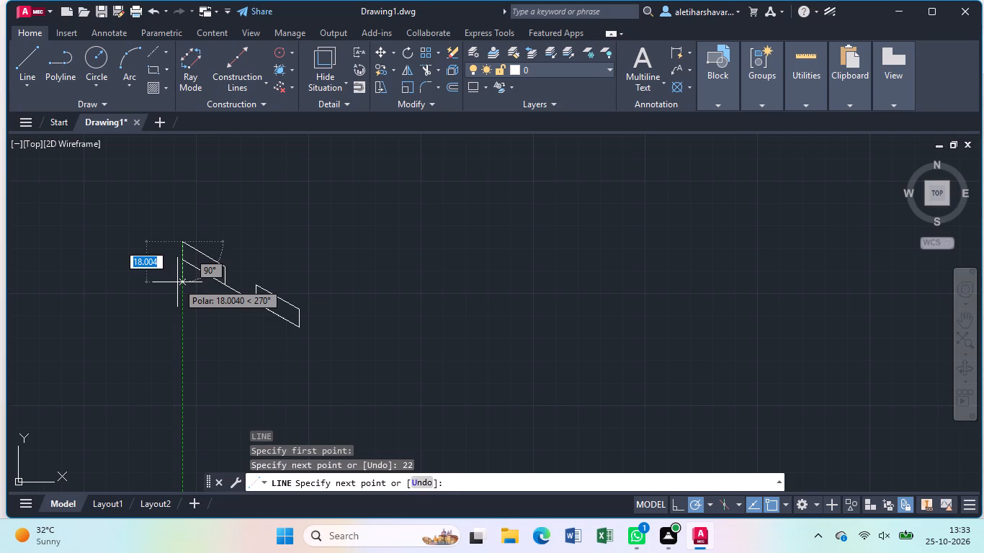
click(177, 282)
key(Escape)
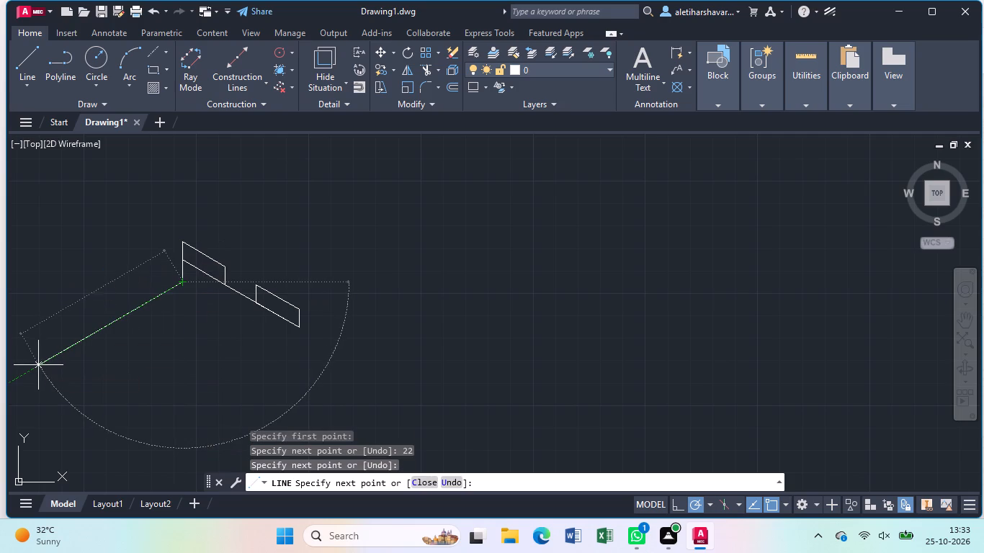
Trim the part of the new vertical line that extends below the outline's upper-left starting corner.
text(tr)
key(Return)
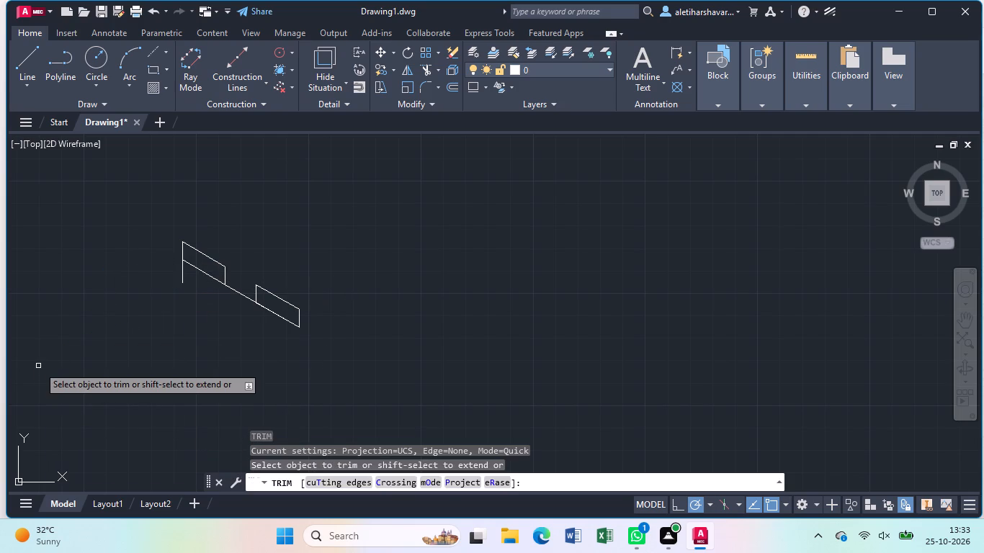
click(181, 279)
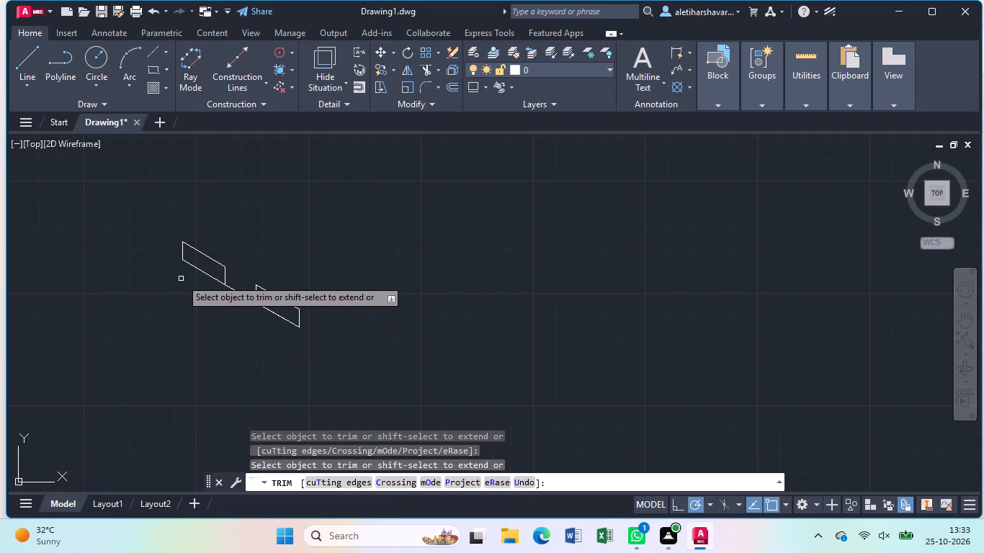
key(Escape)
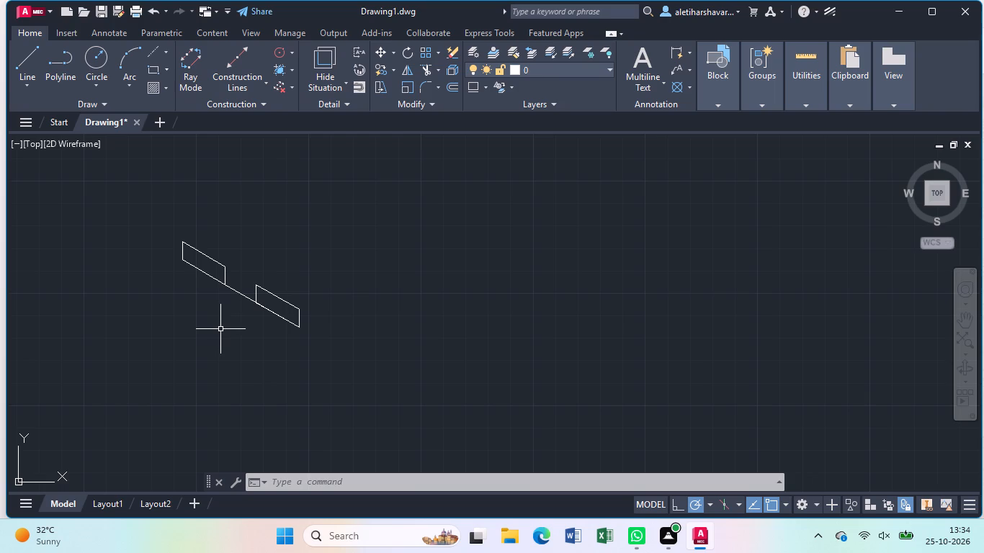
From the outline's lowest corner, draw a 90-unit line at 30° and an 8-unit line straight up from its end.
key(l)
key(Return)
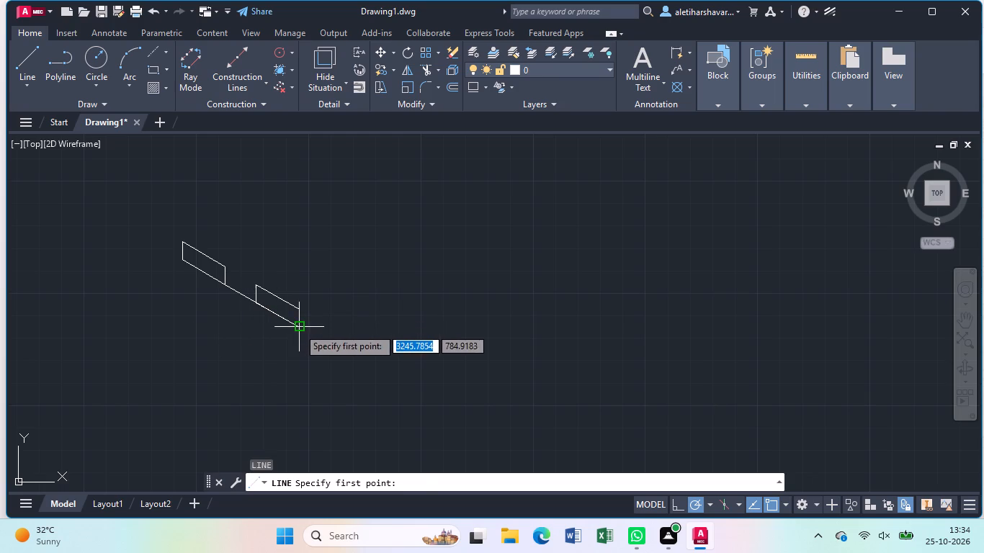
click(297, 327)
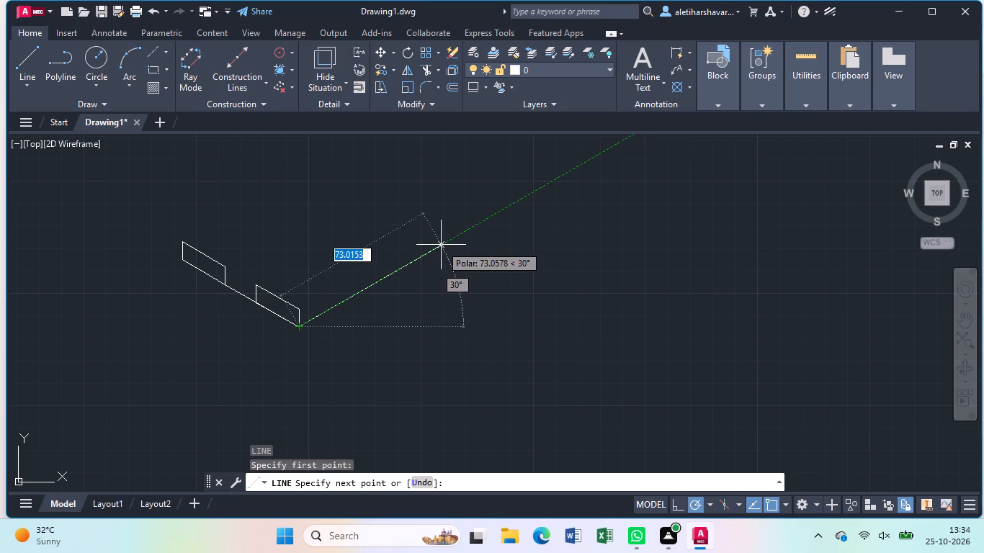
text(90)
key(Return)
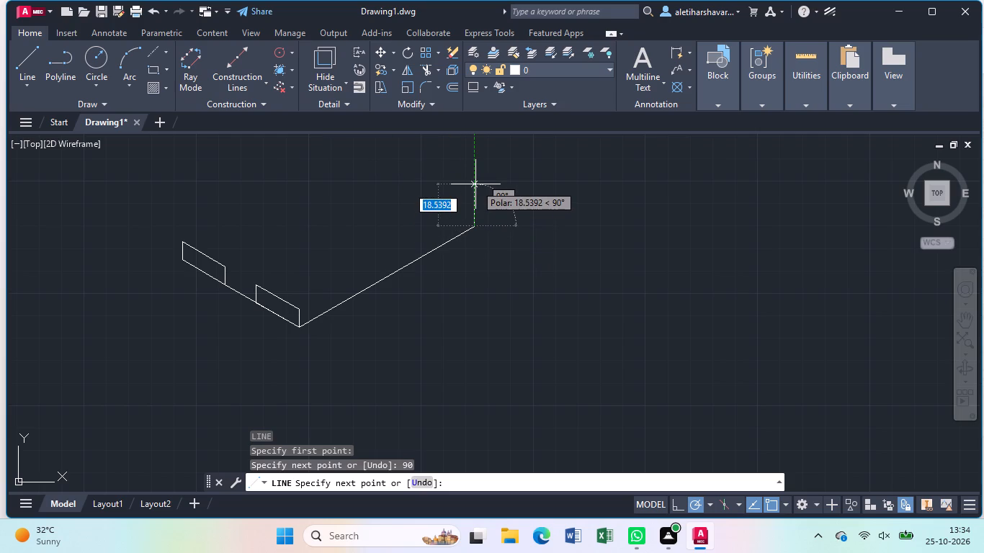
key(8)
key(Return)
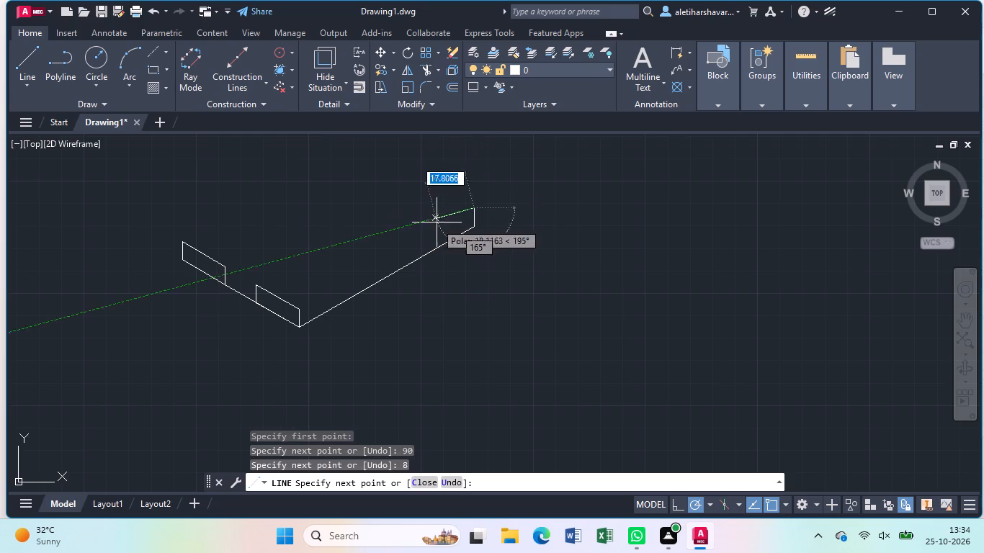
key(Escape)
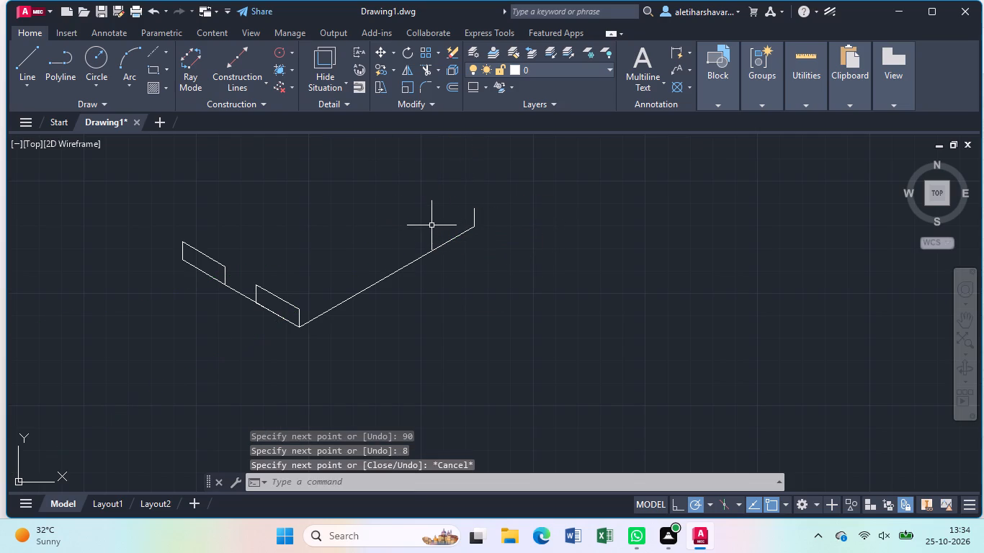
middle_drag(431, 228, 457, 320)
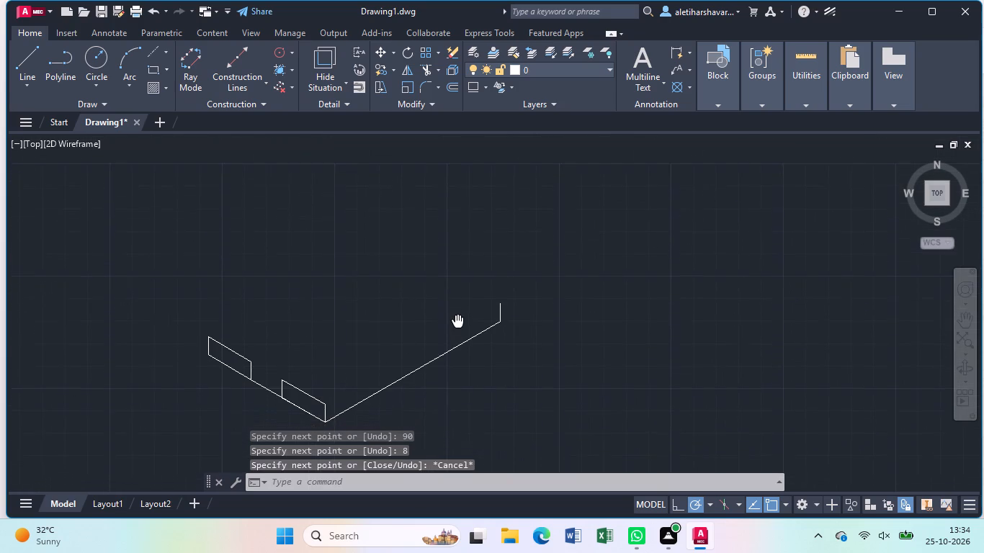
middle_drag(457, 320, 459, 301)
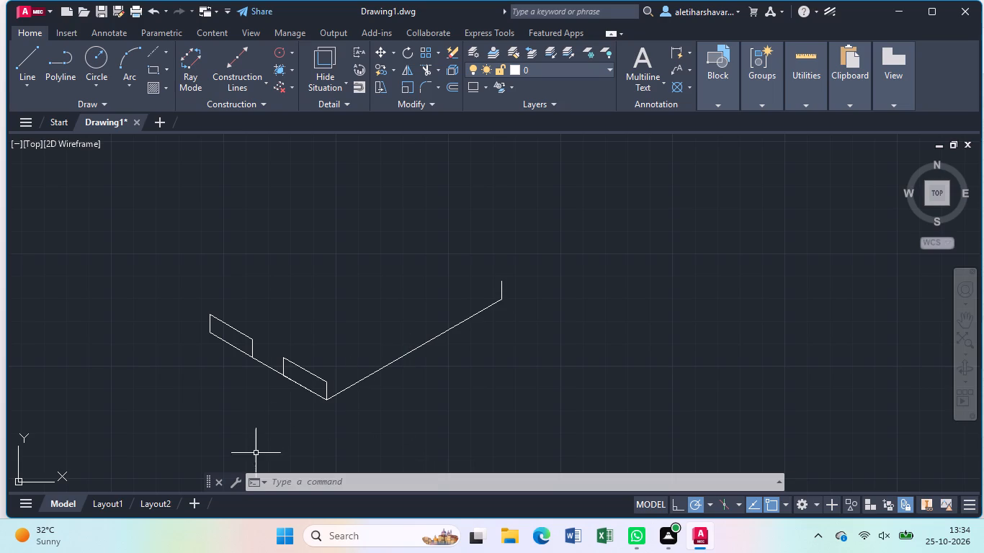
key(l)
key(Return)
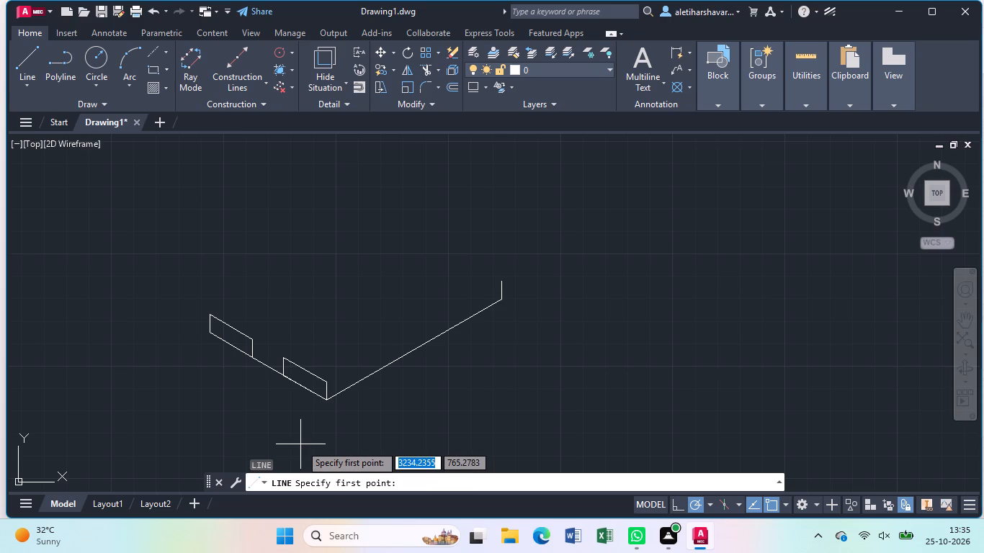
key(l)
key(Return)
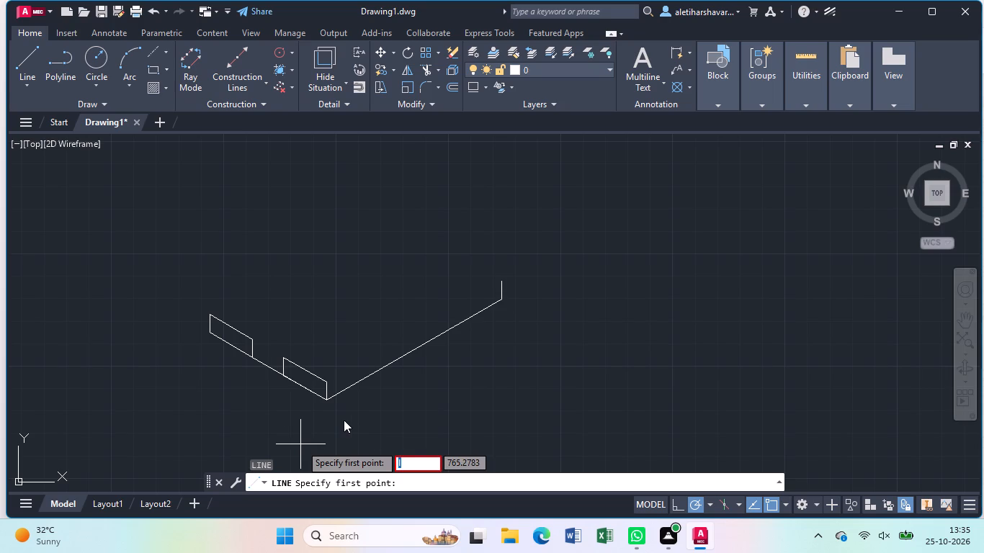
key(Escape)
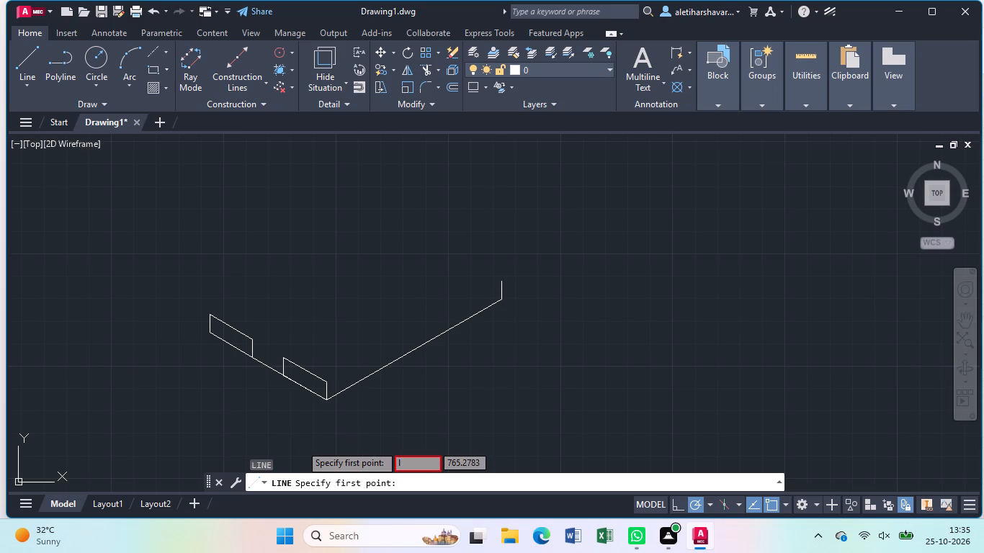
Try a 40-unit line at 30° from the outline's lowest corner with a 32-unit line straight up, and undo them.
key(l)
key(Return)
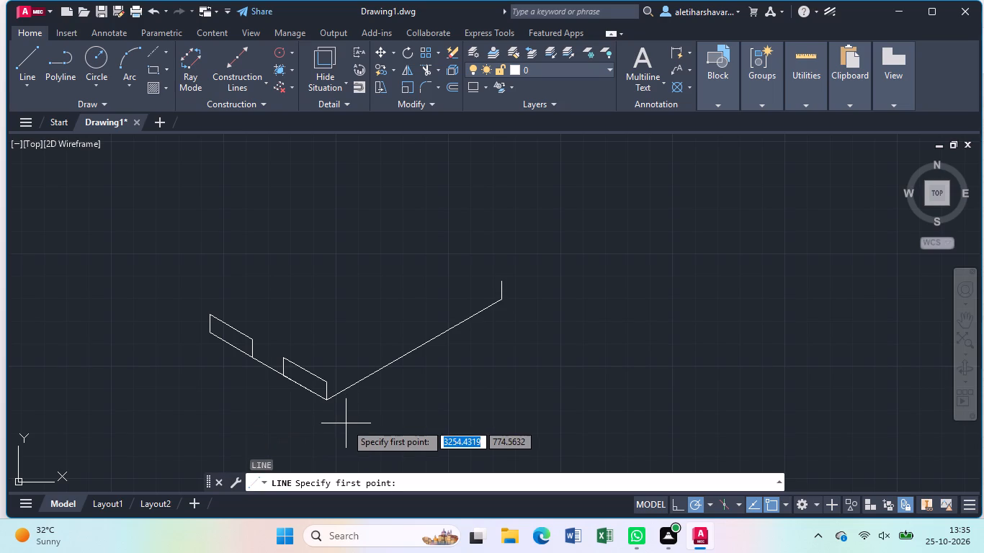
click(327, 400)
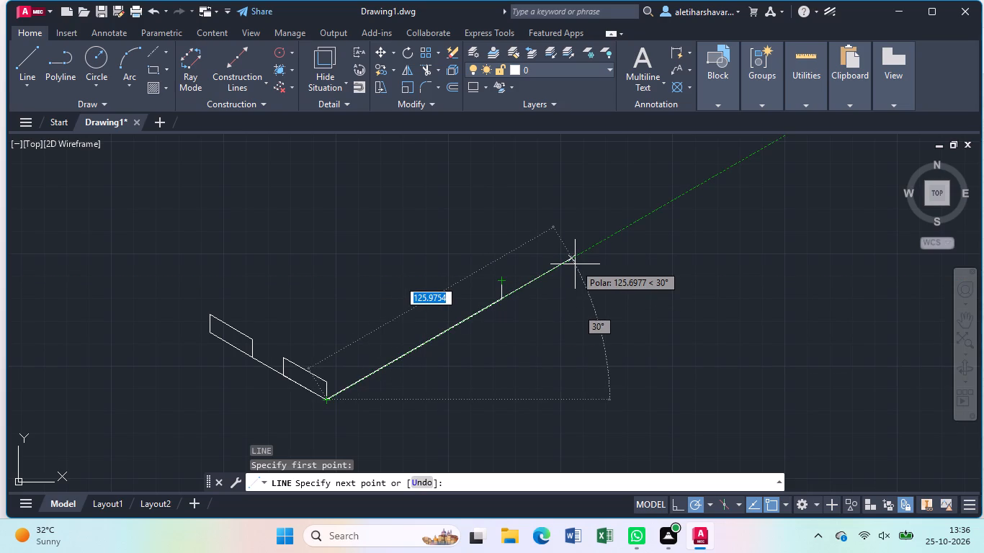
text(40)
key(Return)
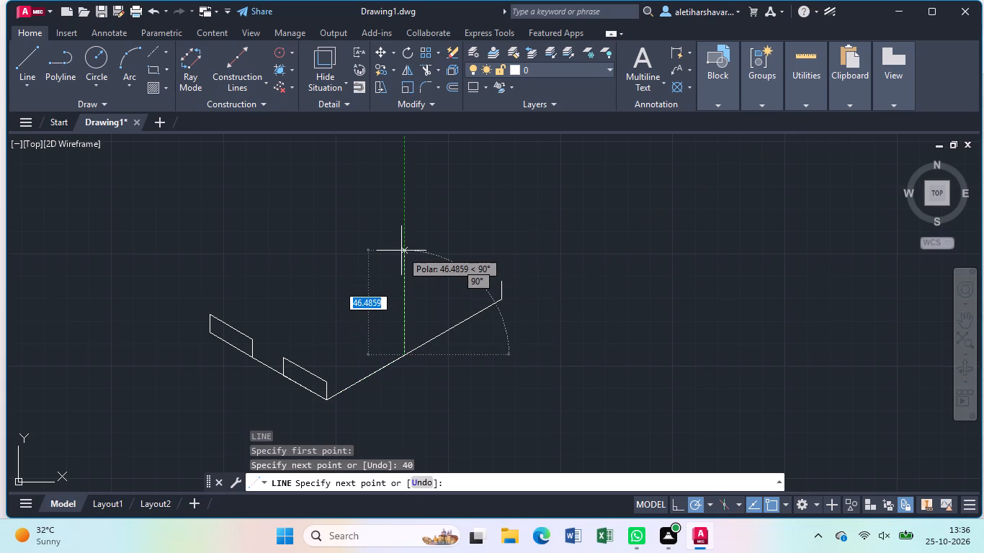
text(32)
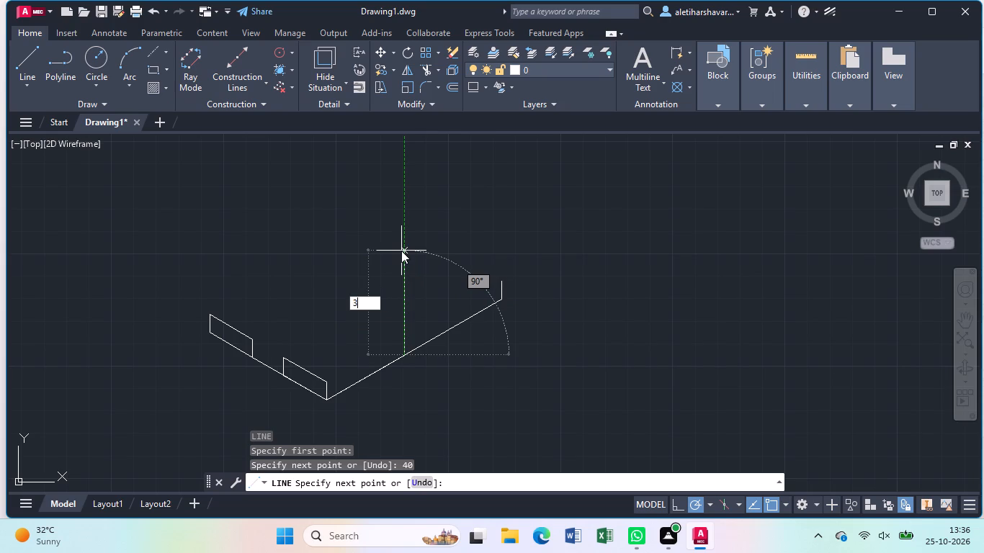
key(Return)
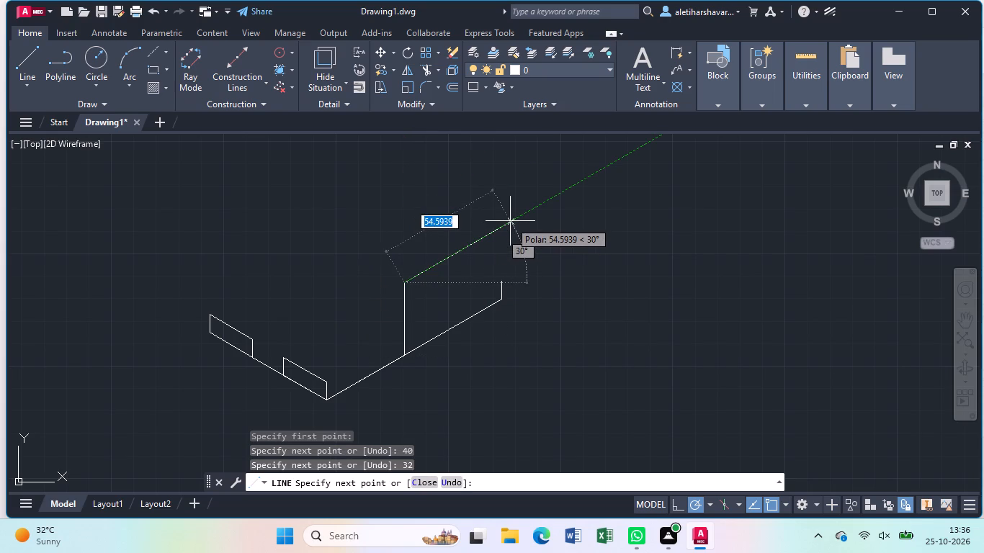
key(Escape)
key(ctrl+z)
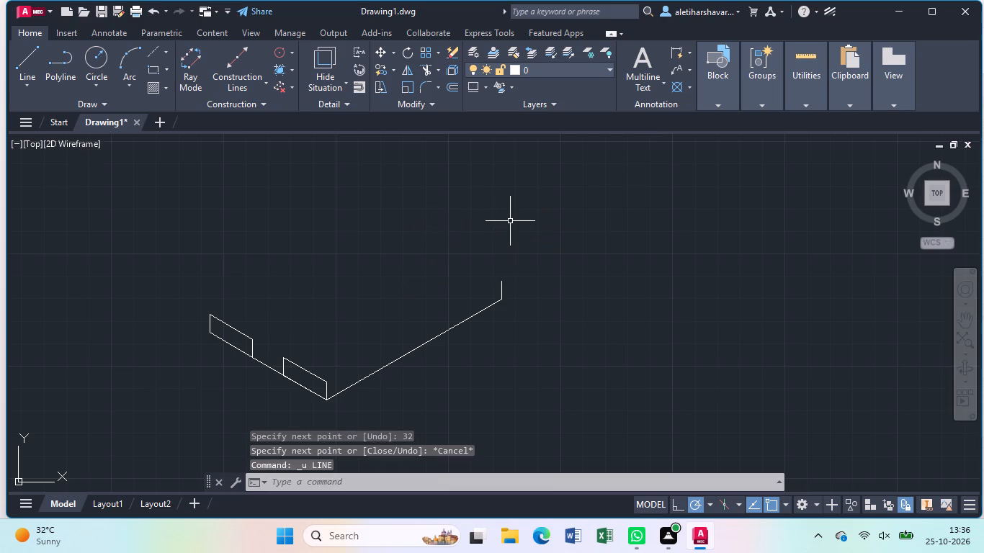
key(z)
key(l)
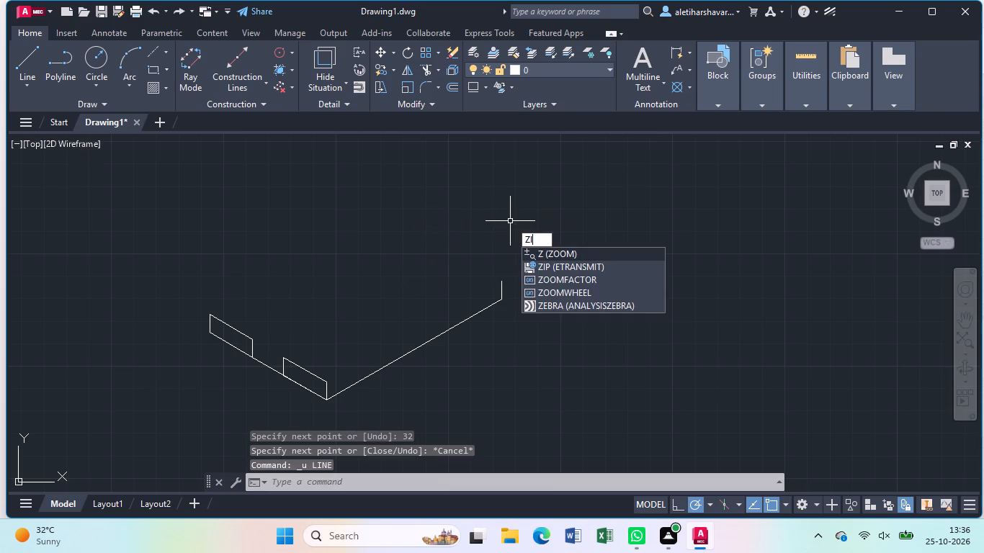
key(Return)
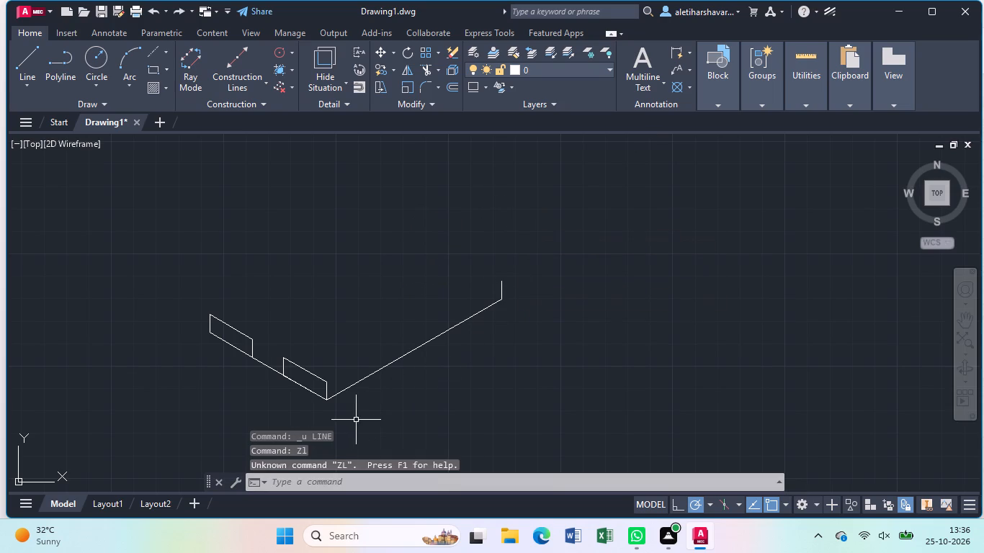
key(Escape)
From the lowest corner, draw connected lines: 20 units at 30°, 32 straight up, 50 at 30°, and straight down past the 90-unit base line.
key(l)
key(Return)
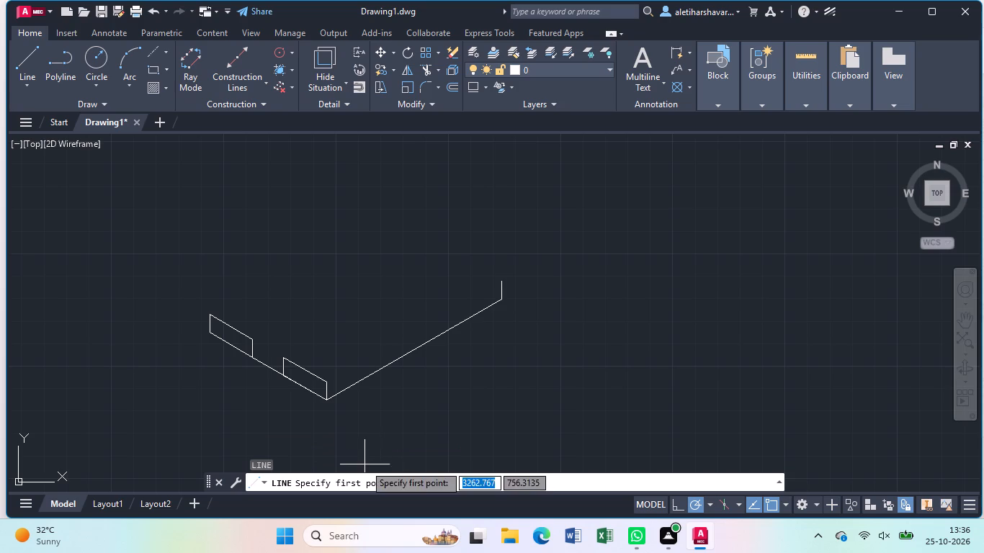
click(323, 399)
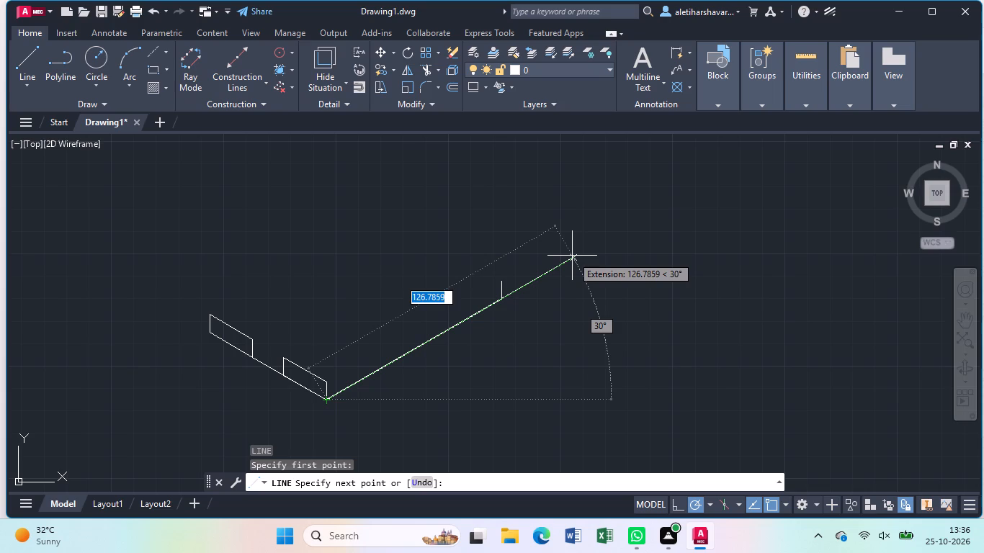
text(20)
key(Return)
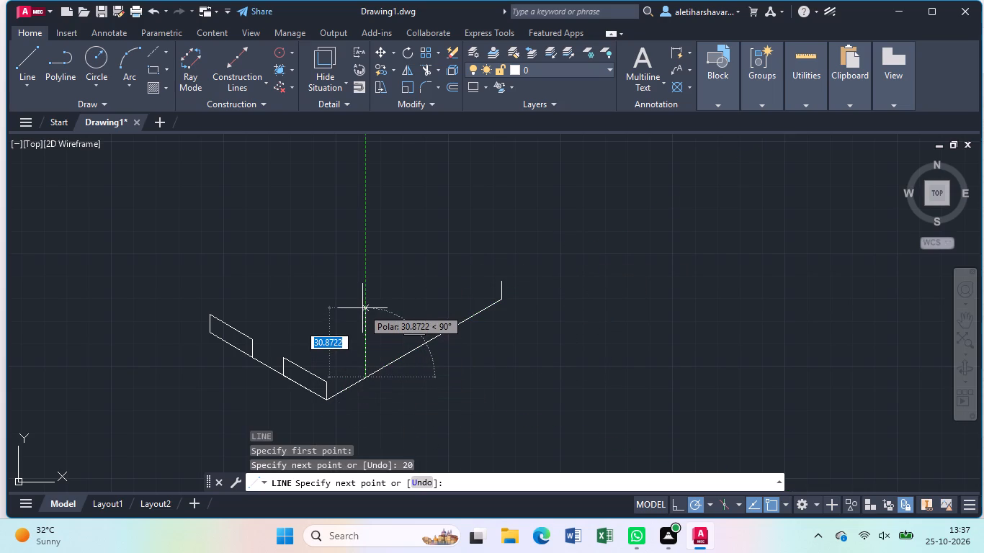
text(32)
key(Return)
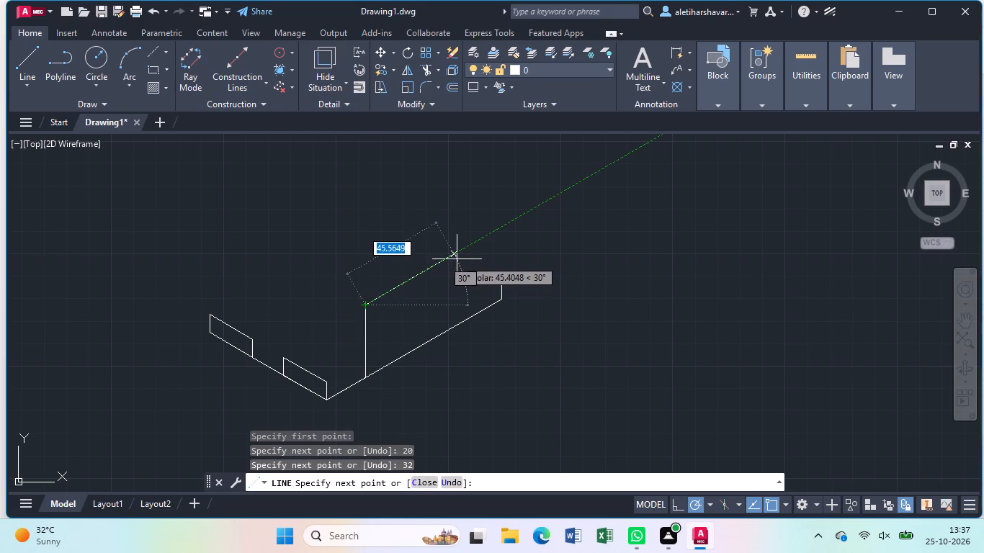
key(5)
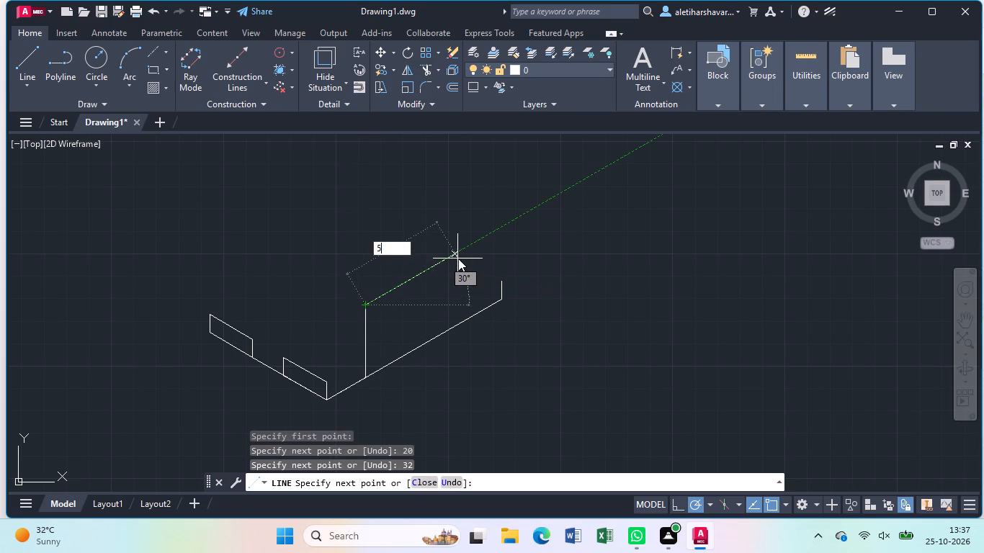
key(0)
key(Return)
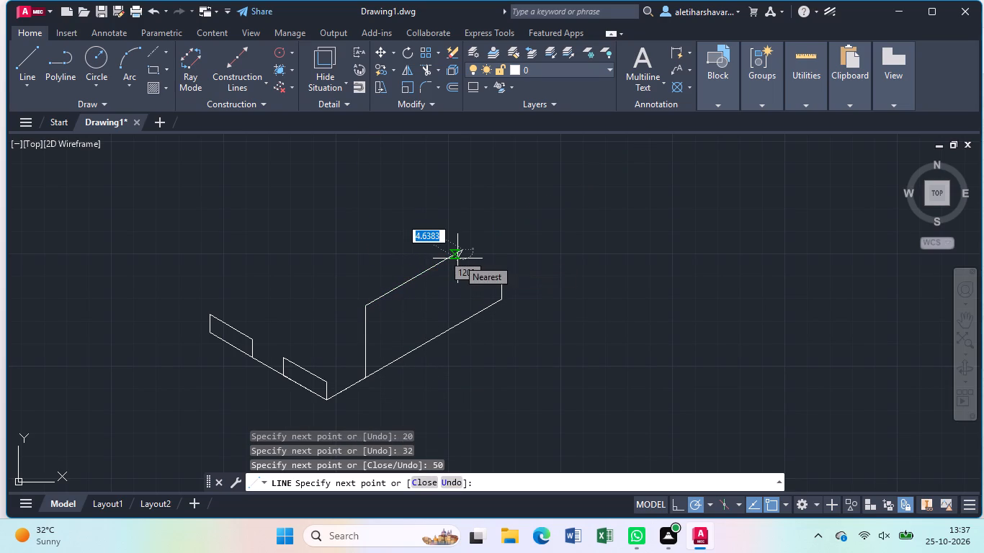
click(458, 348)
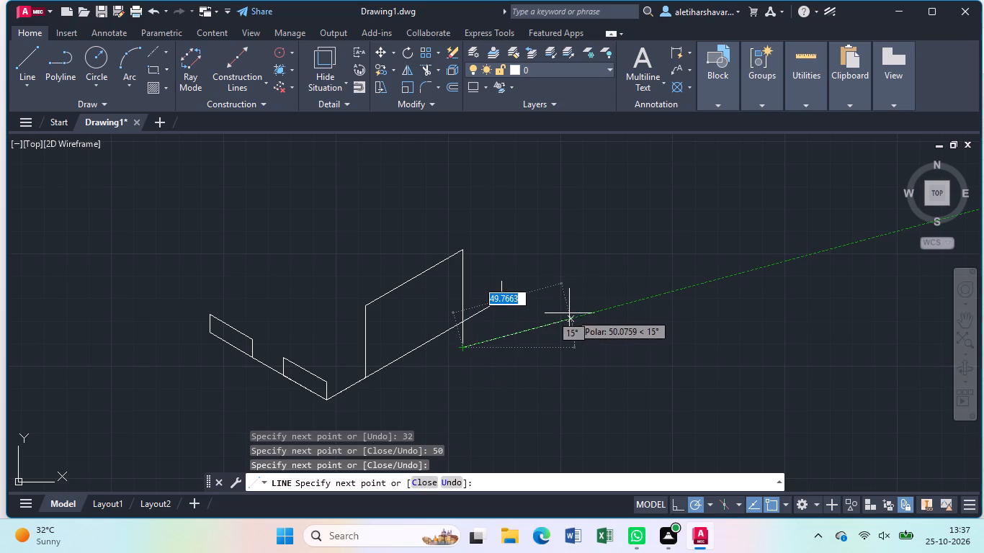
key(Escape)
Trim the part of the new vertical line that extends below the 90-unit base line.
text(tr)
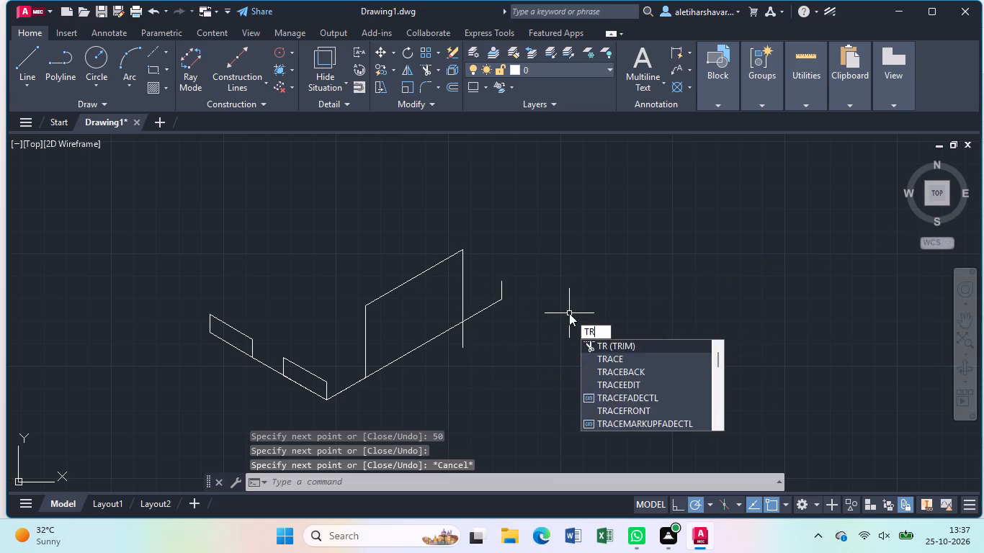
key(Return)
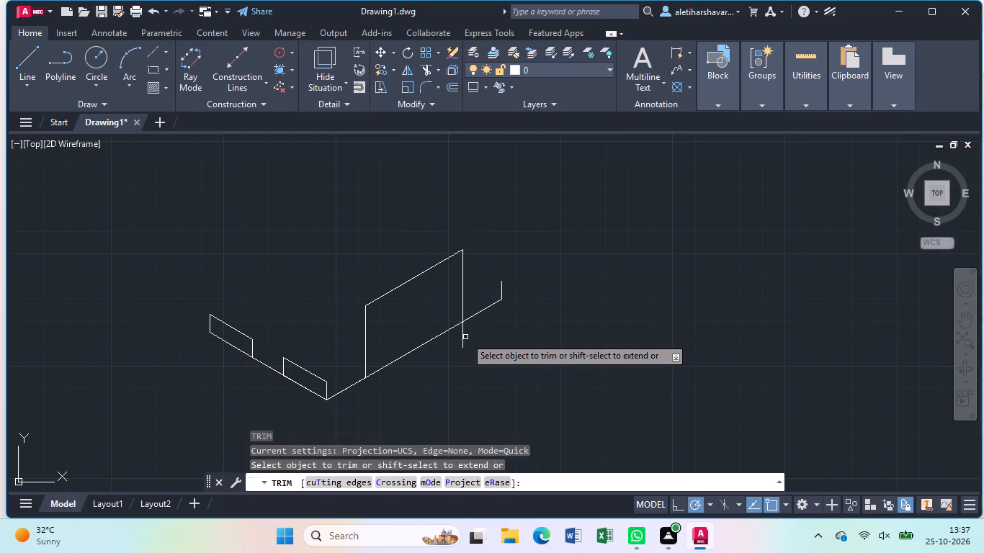
click(463, 336)
key(Escape)
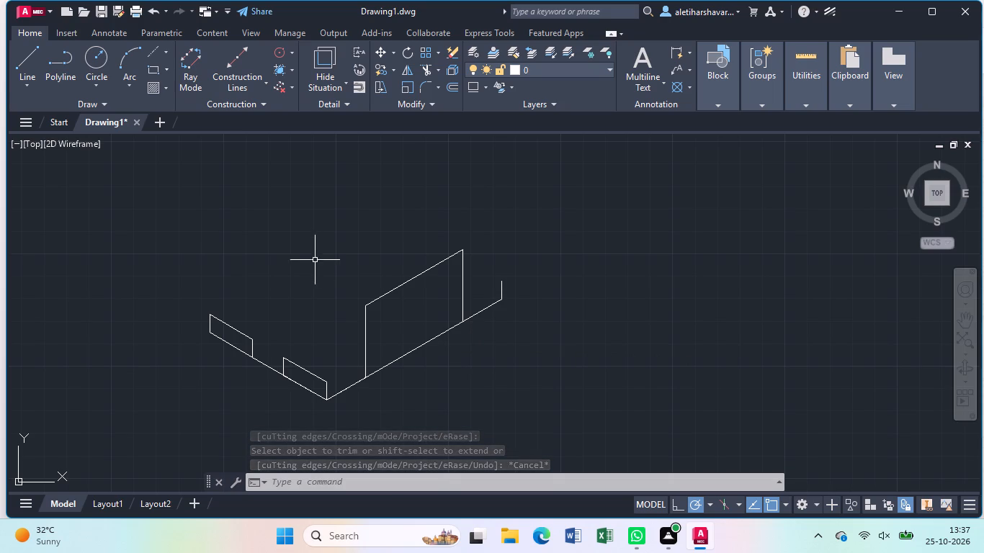
Draw a sloped line from the upper end of the 50-unit line to the top of the 8-unit vertical line.
key(l)
key(Return)
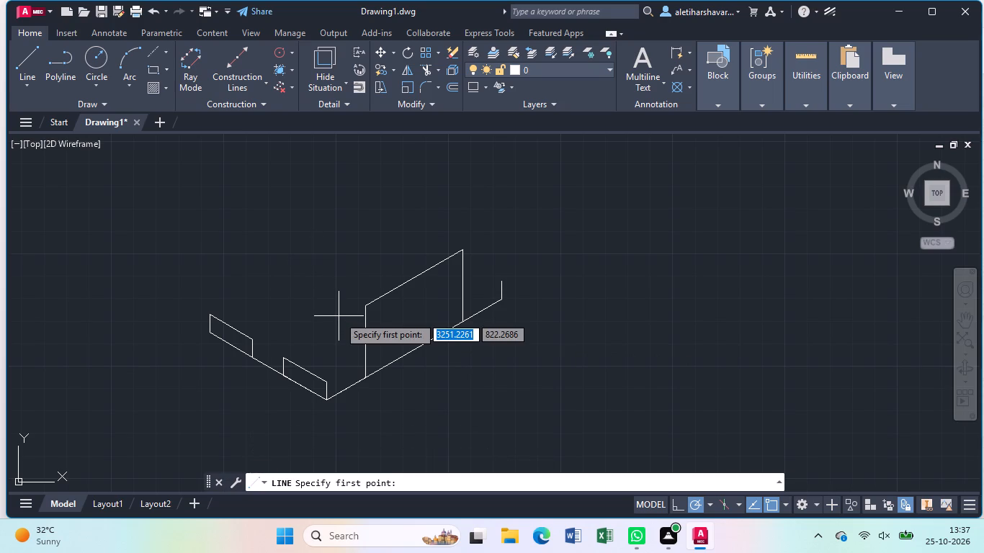
click(460, 253)
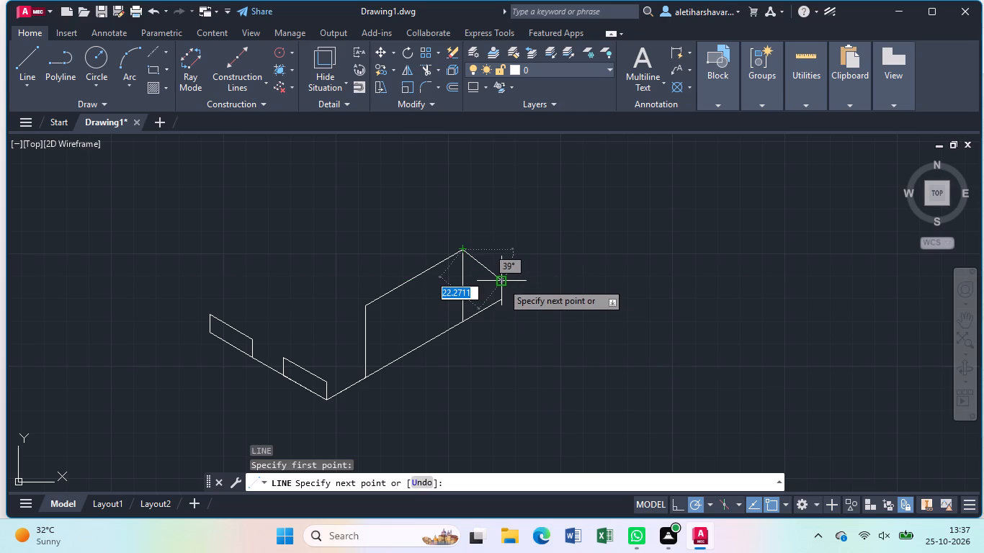
scroll(503, 282, up, 3)
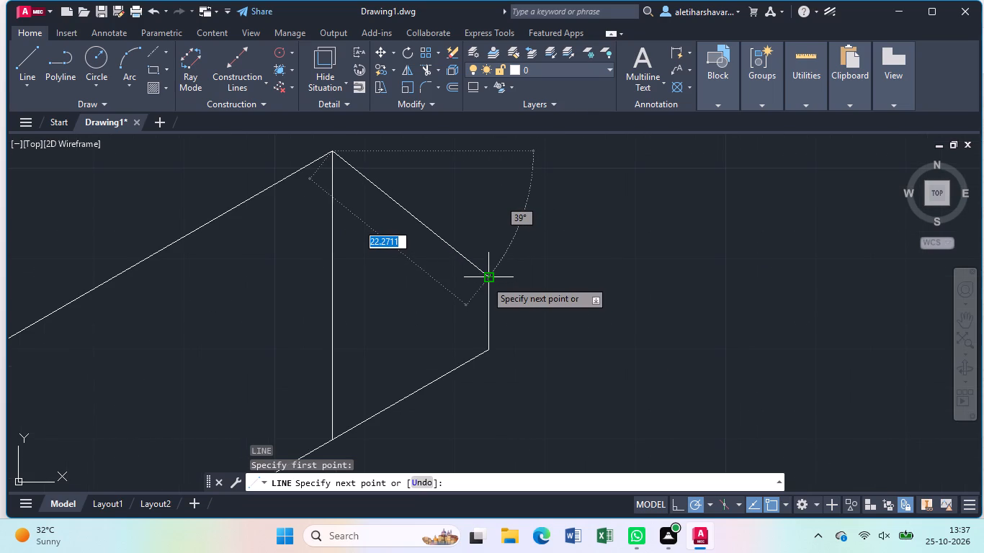
scroll(486, 280, up, 3)
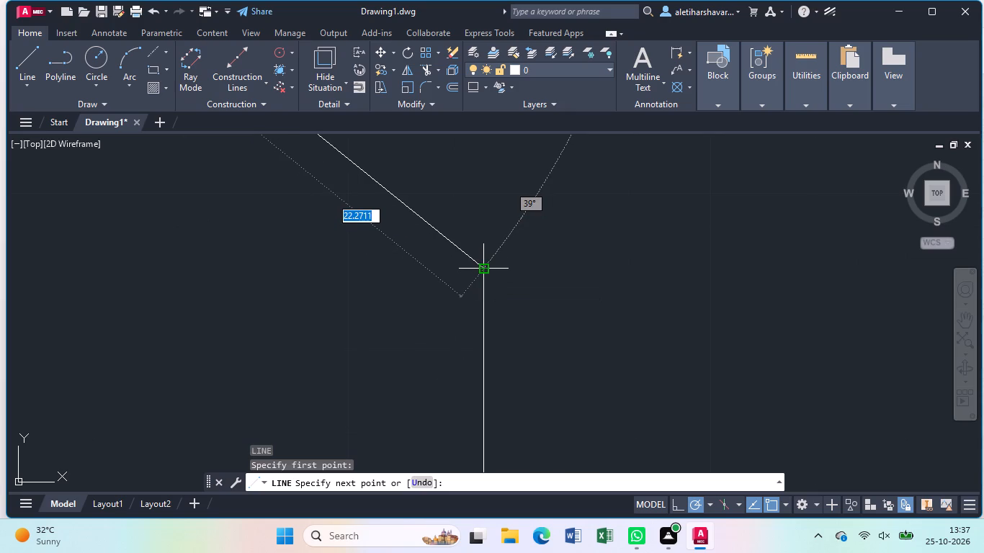
click(483, 272)
scroll(483, 272, down, 4)
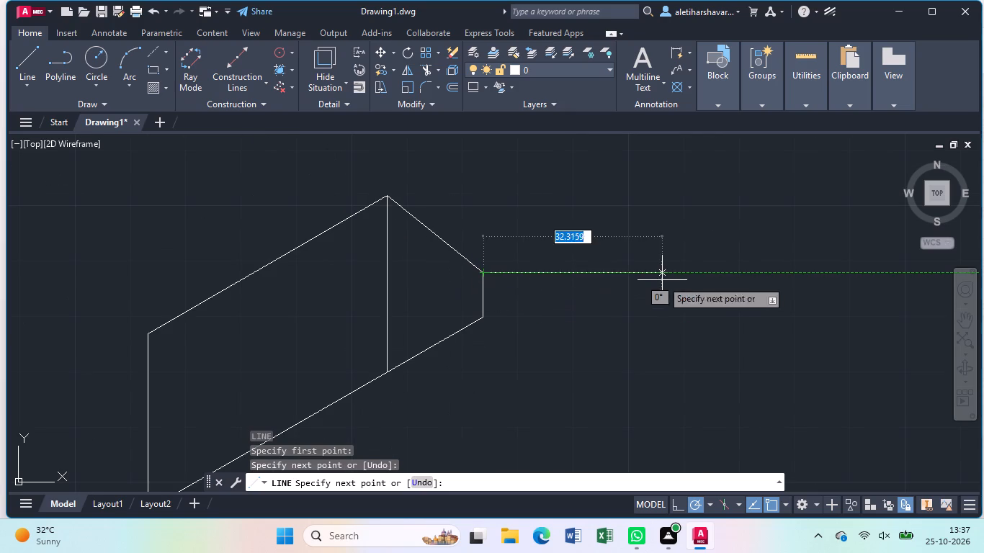
key(Escape)
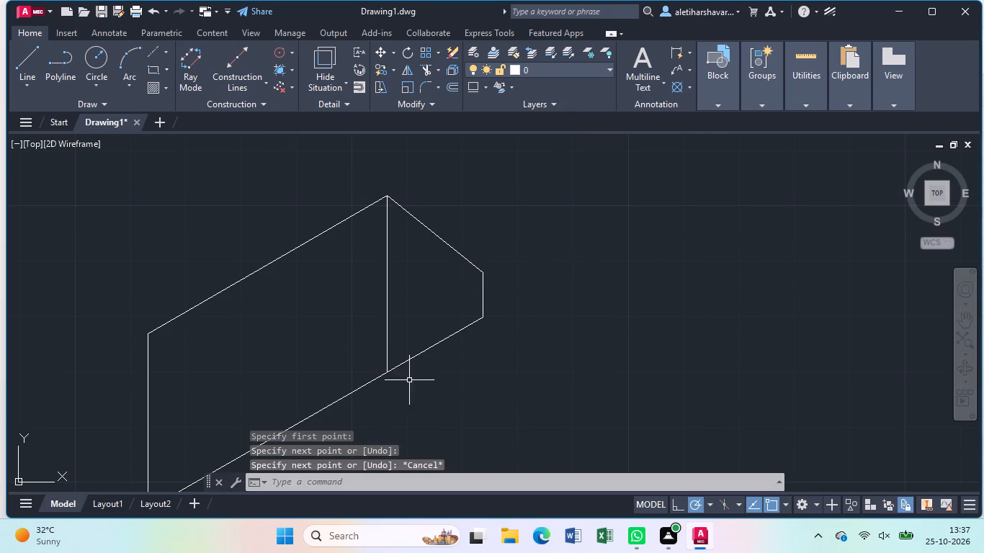
Draw a sloped line from the top of the short vertical at the lowest corner to the lower end of the upper 50-unit line.
middle_drag(419, 387, 578, 305)
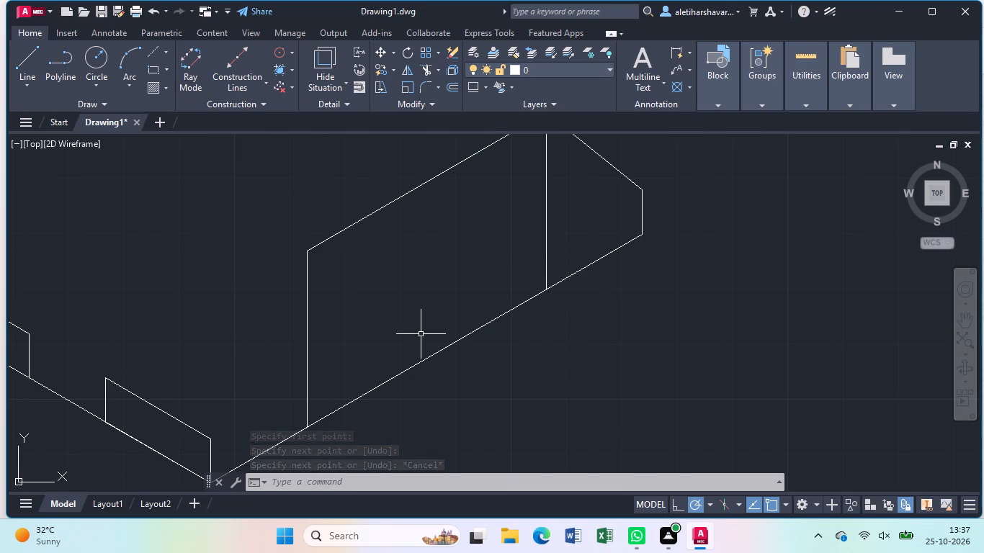
key(l)
key(Return)
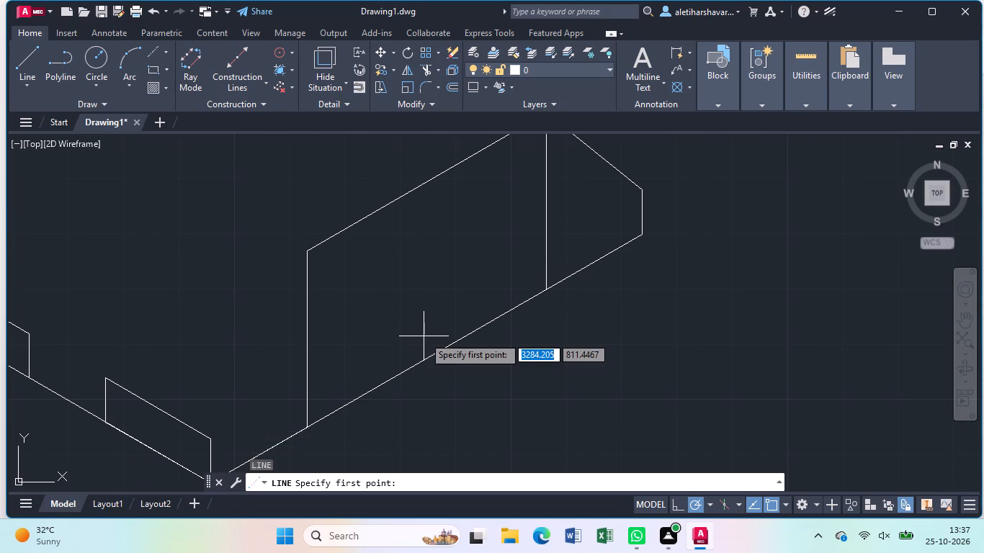
click(215, 439)
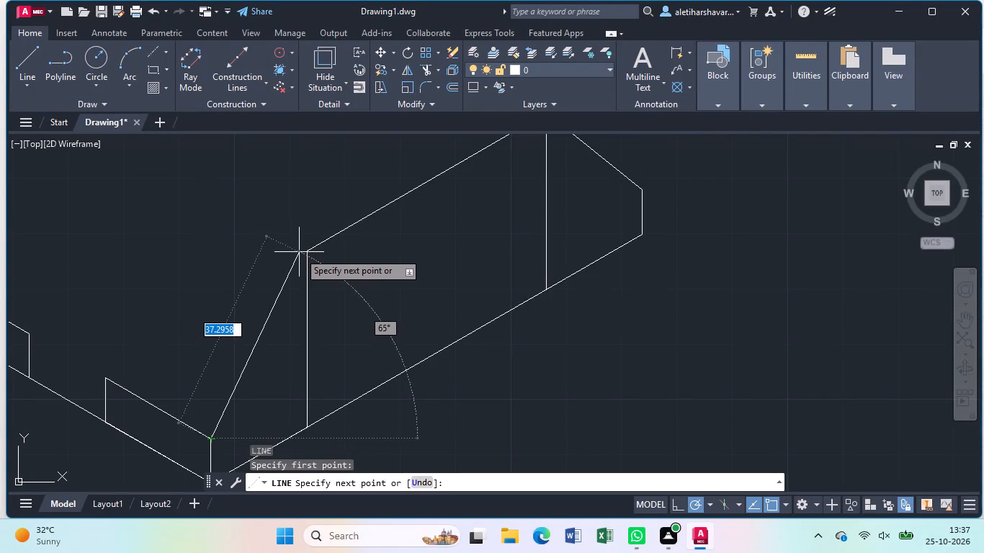
click(304, 250)
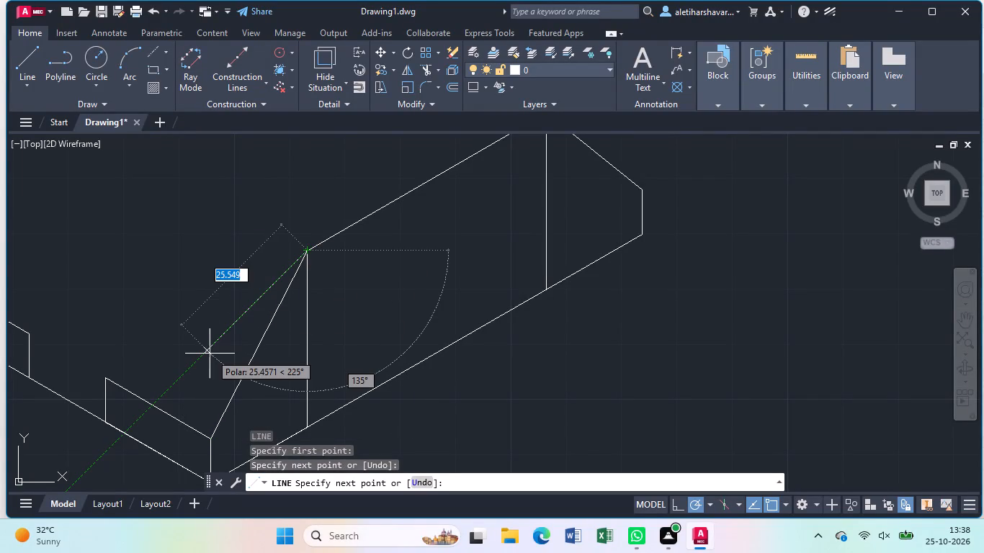
key(Escape)
Delete the two vertical construction lines between the upper 50-unit line and the 90-unit base line.
scroll(210, 353, down, 2)
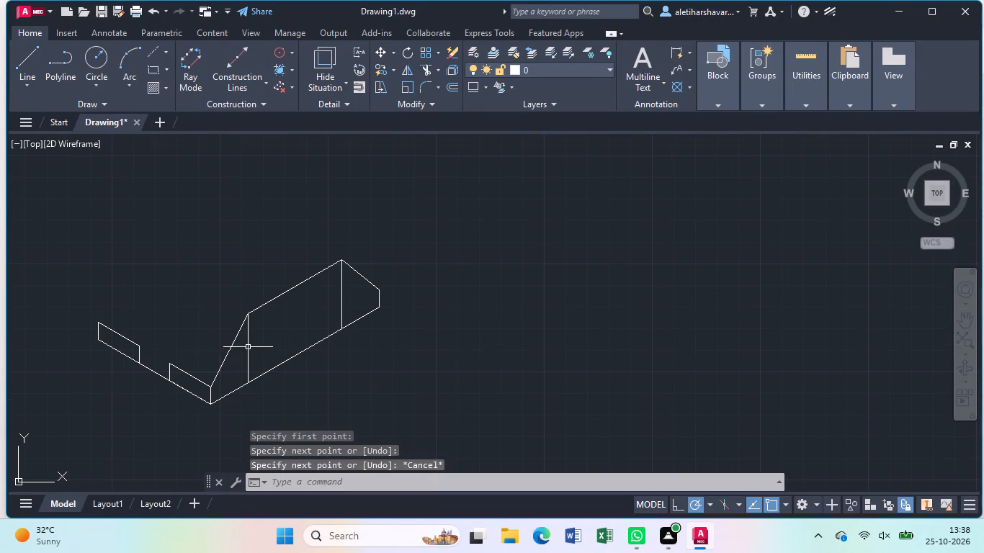
click(249, 358)
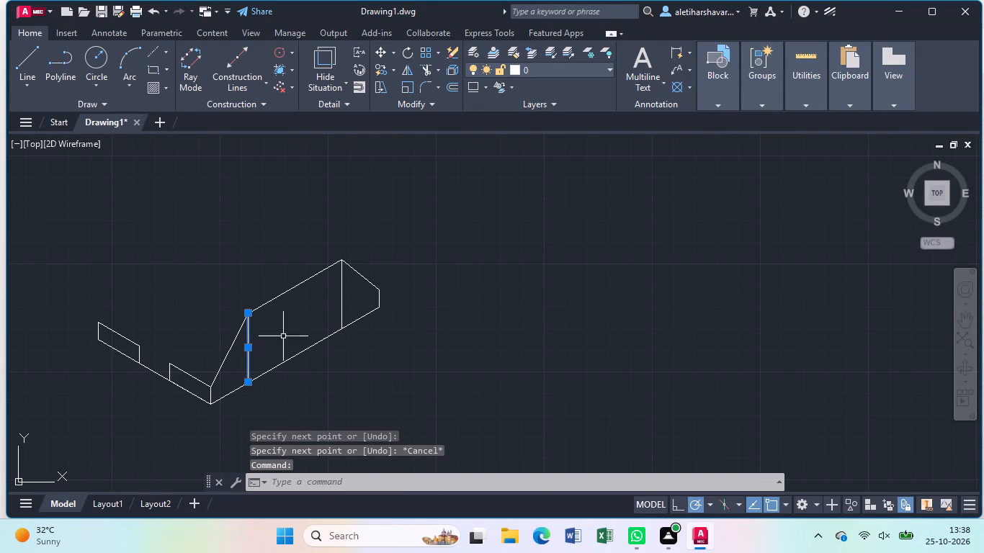
click(342, 311)
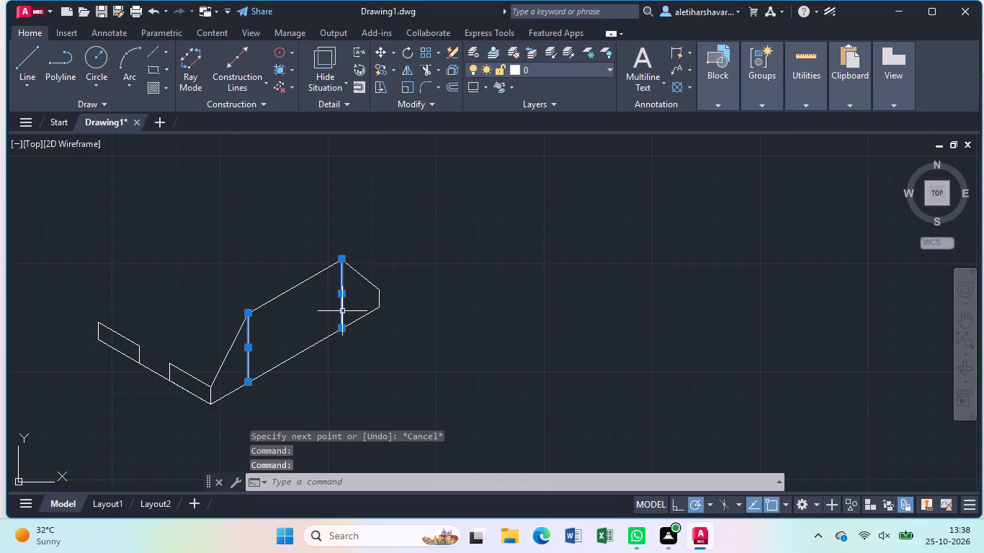
key(Delete)
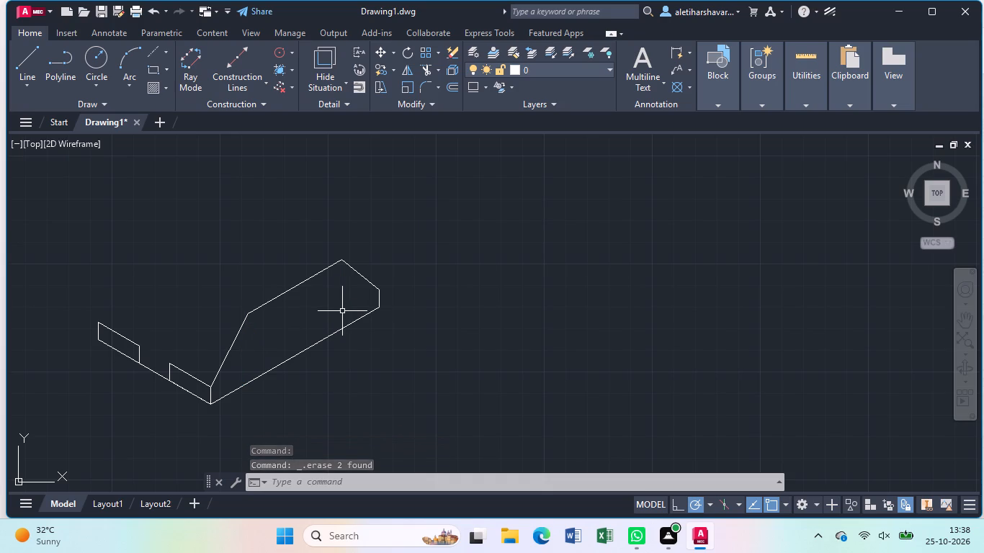
From the 50-unit line's lower end, draw a 60-unit line at 150°, and connect it to the top of the far-left short vertical.
key(l)
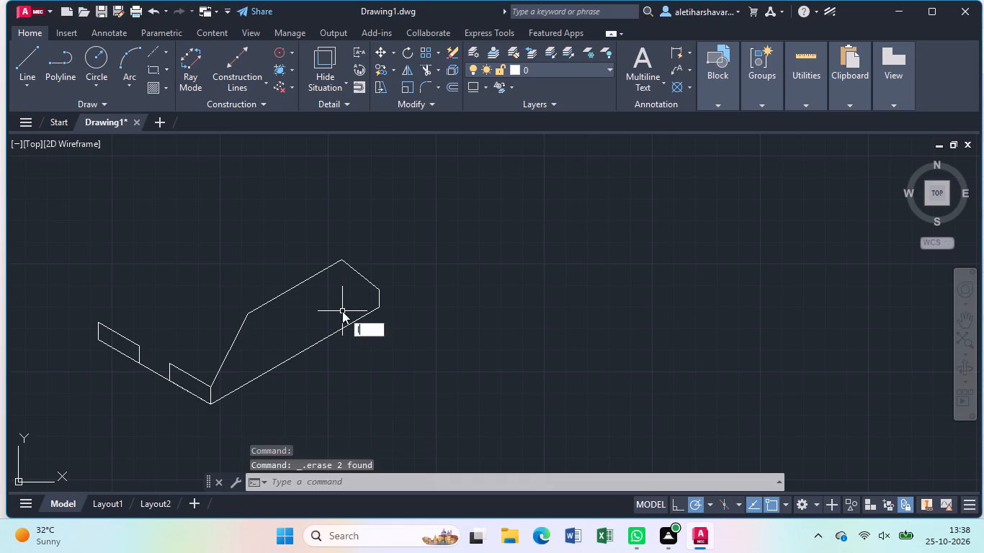
key(Return)
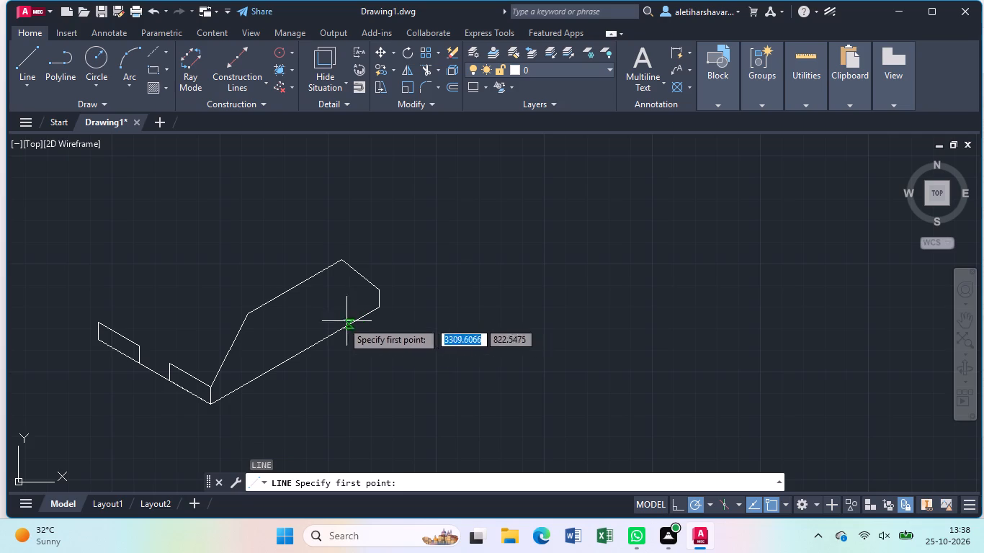
click(246, 315)
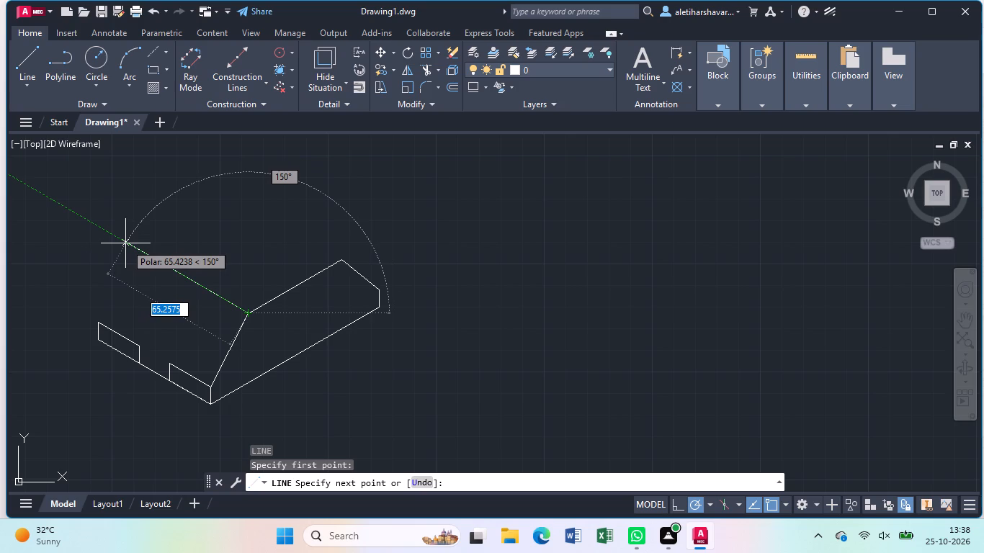
key(6)
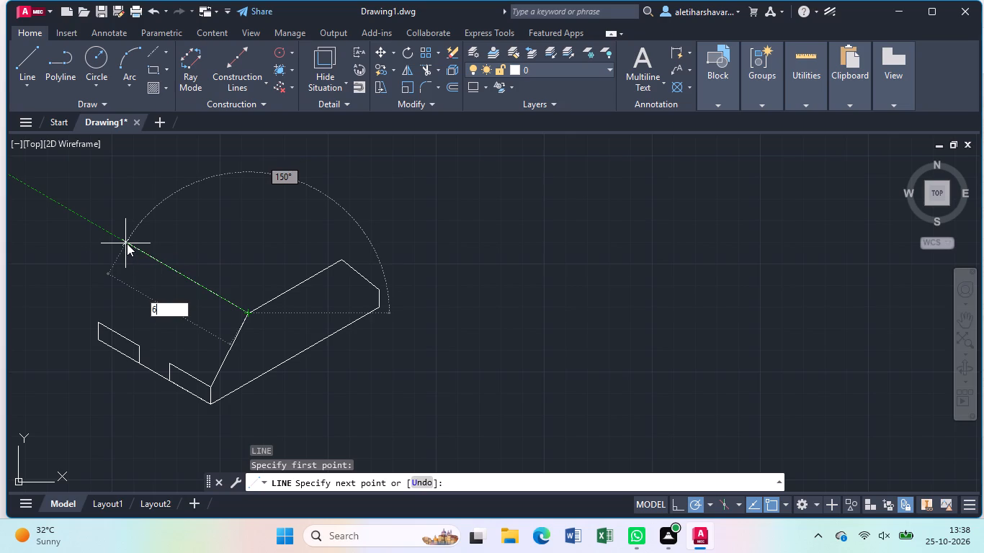
key(0)
key(Return)
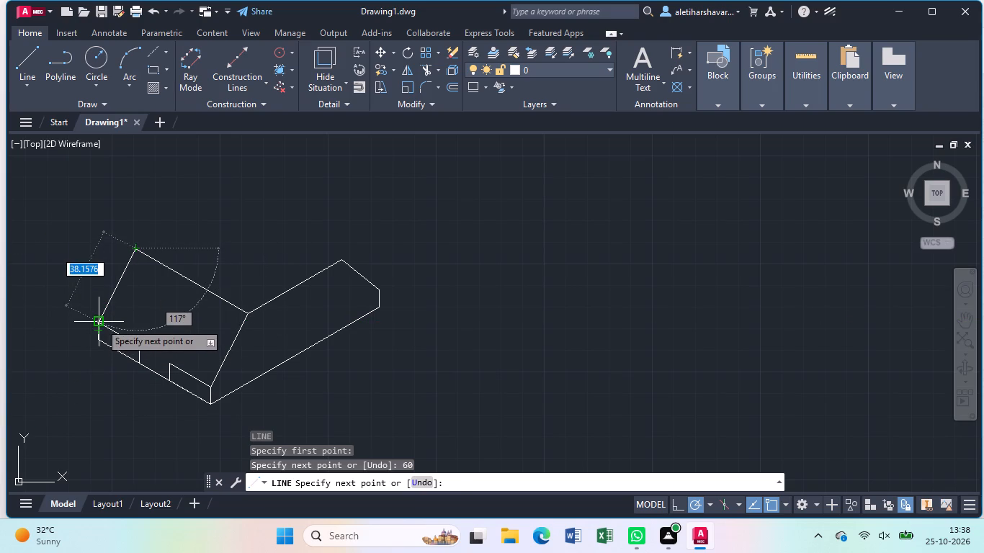
click(100, 323)
key(Escape)
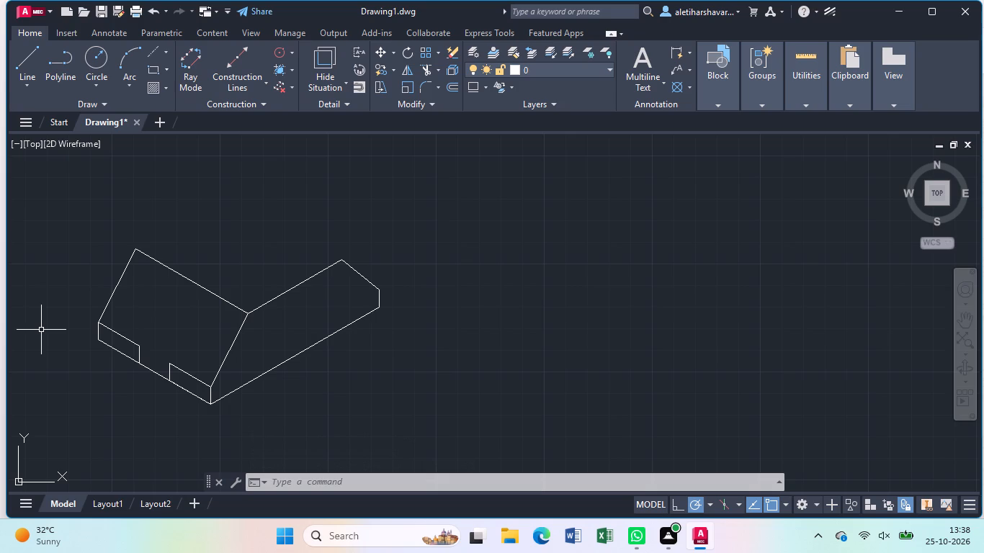
Complete the top face with a 50-unit line at 30° from the 60-unit edge's far end, closing to the existing 50-unit edge's upper end.
key(l)
key(Return)
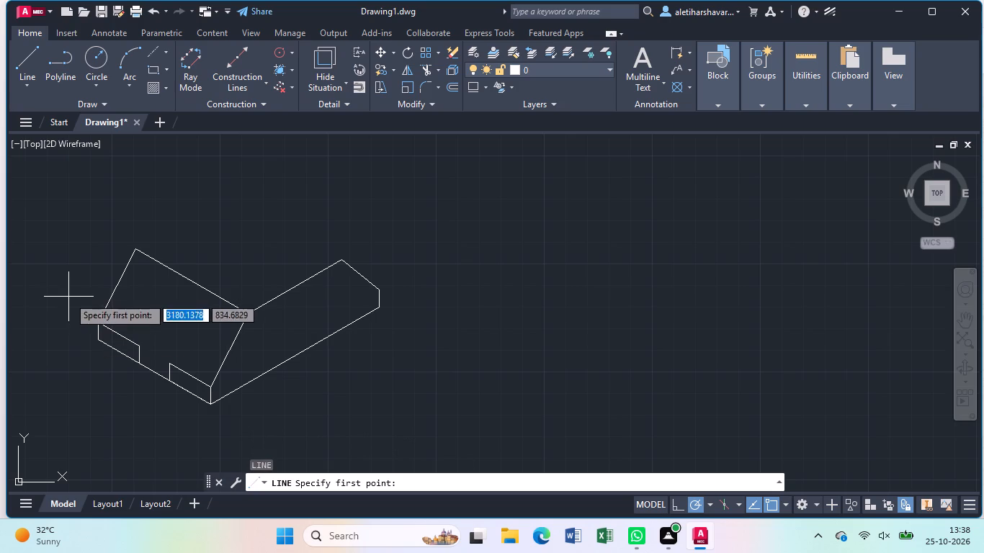
click(139, 246)
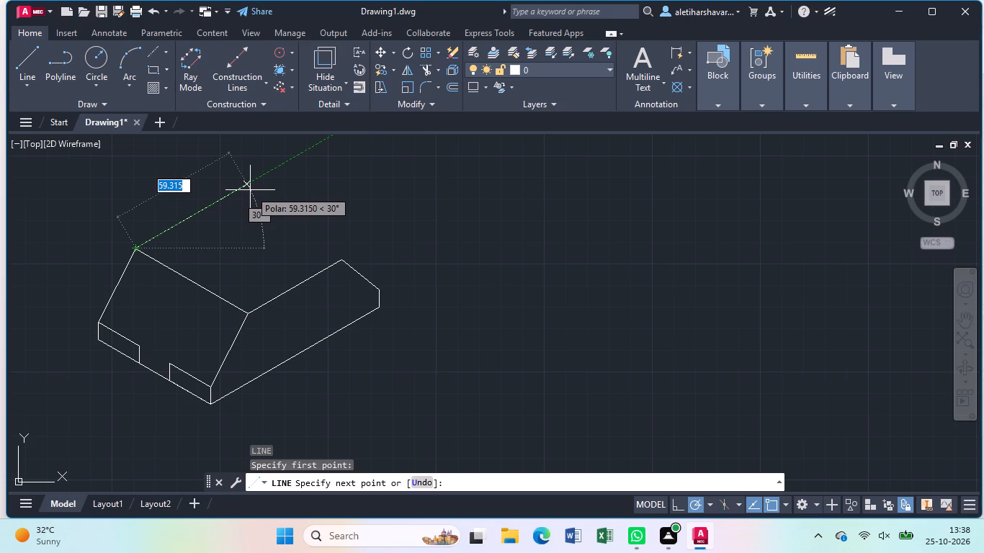
text(50)
key(Return)
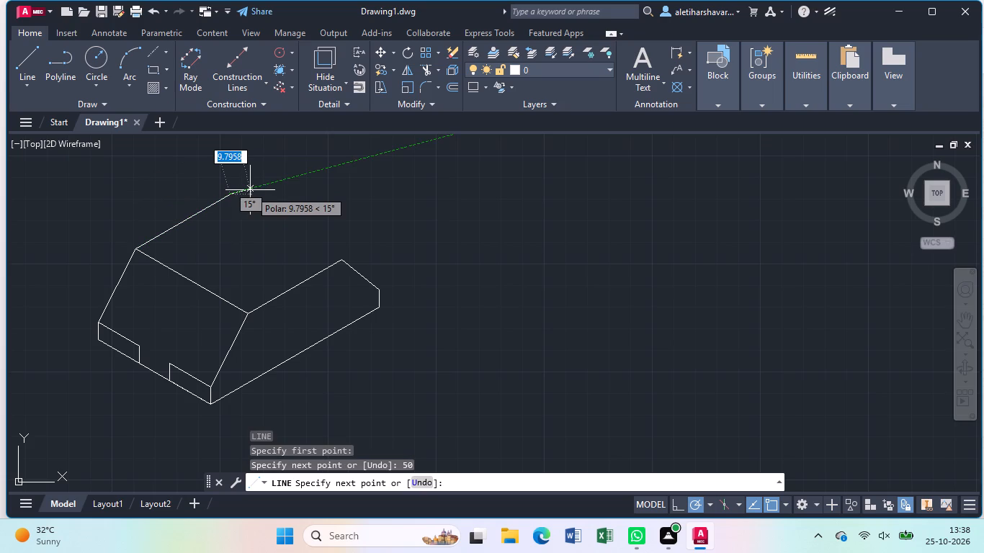
click(342, 261)
key(Escape)
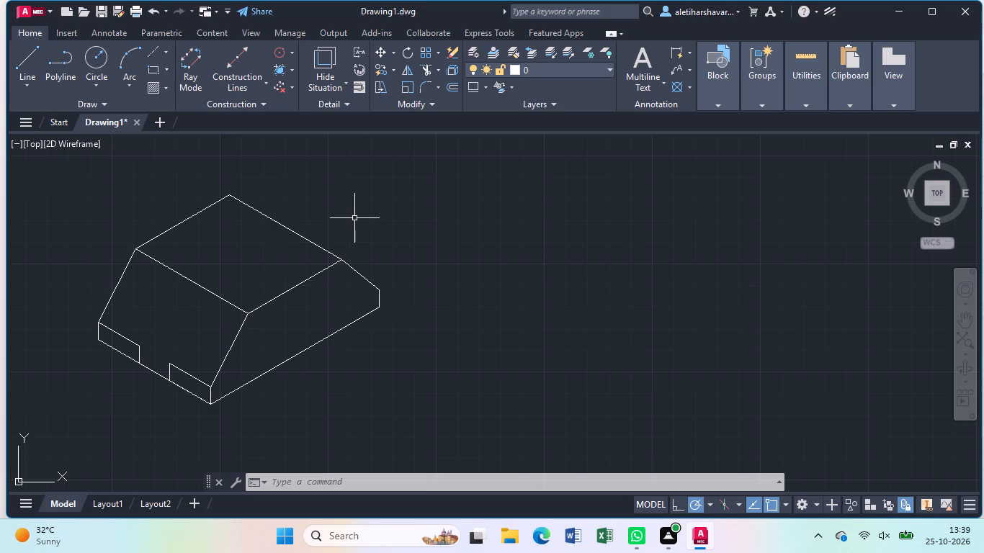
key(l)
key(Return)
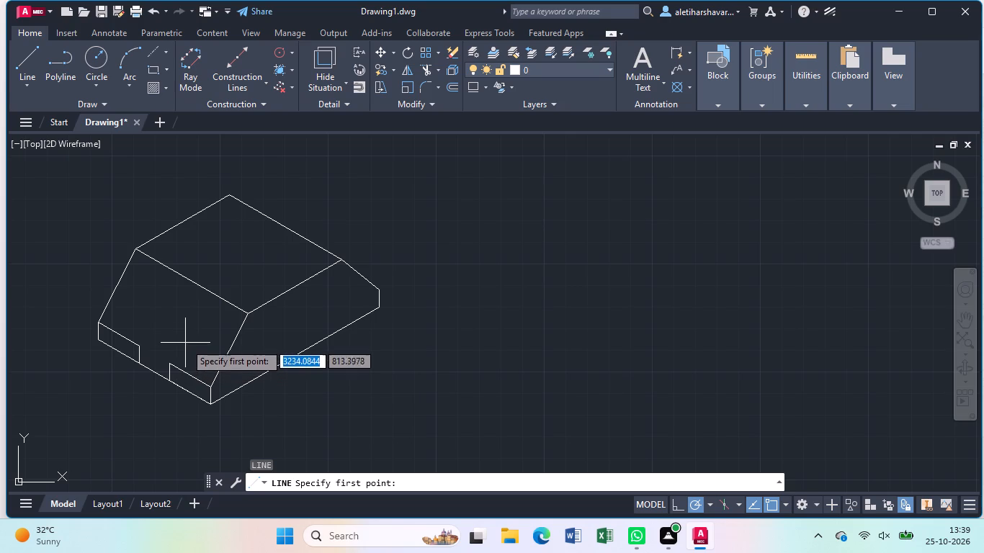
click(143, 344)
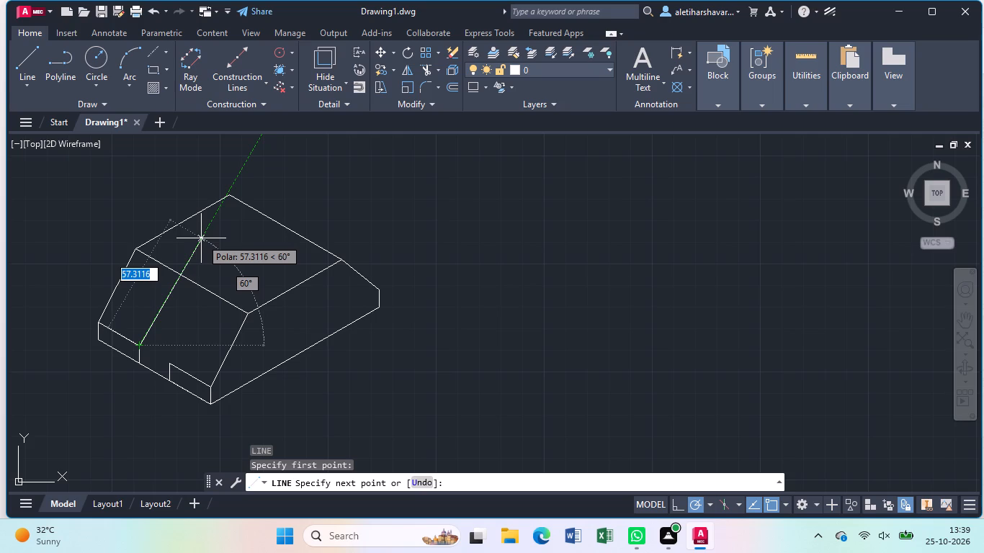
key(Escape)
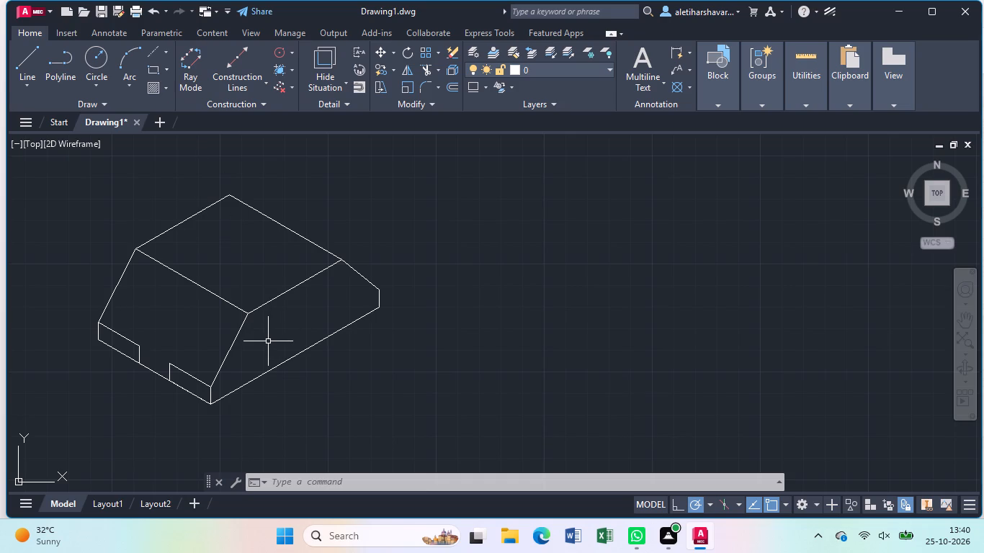
From the 60-unit edge's midpoint, draw lines 15 units at 150°, 9 at 240°, 30 at 330°, 9 at 240°, then to the notch's right upper corner.
key(l)
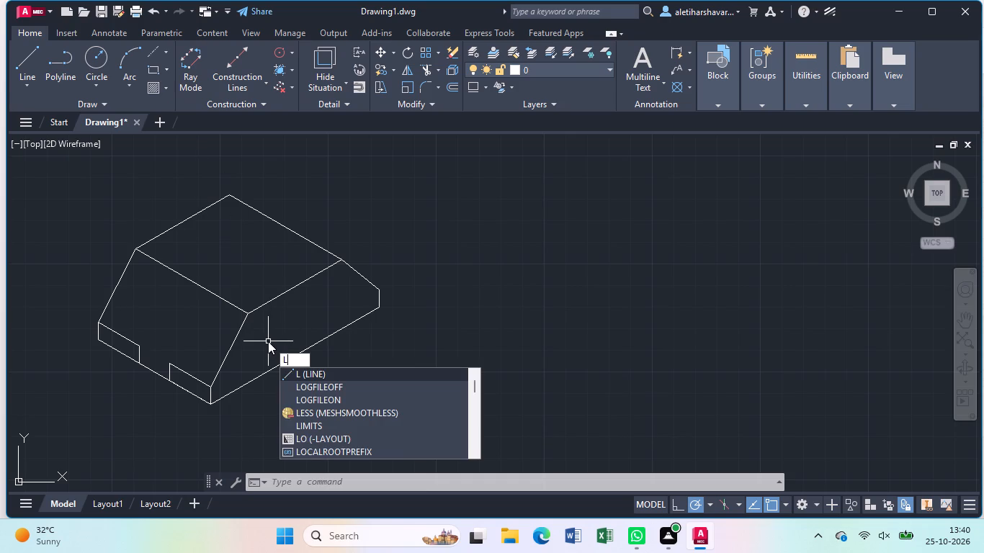
key(Return)
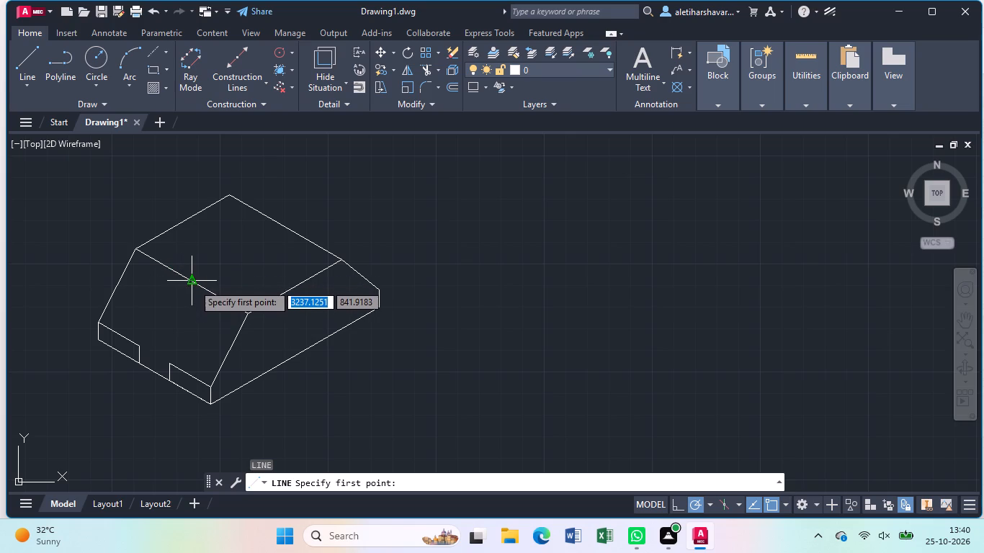
click(193, 284)
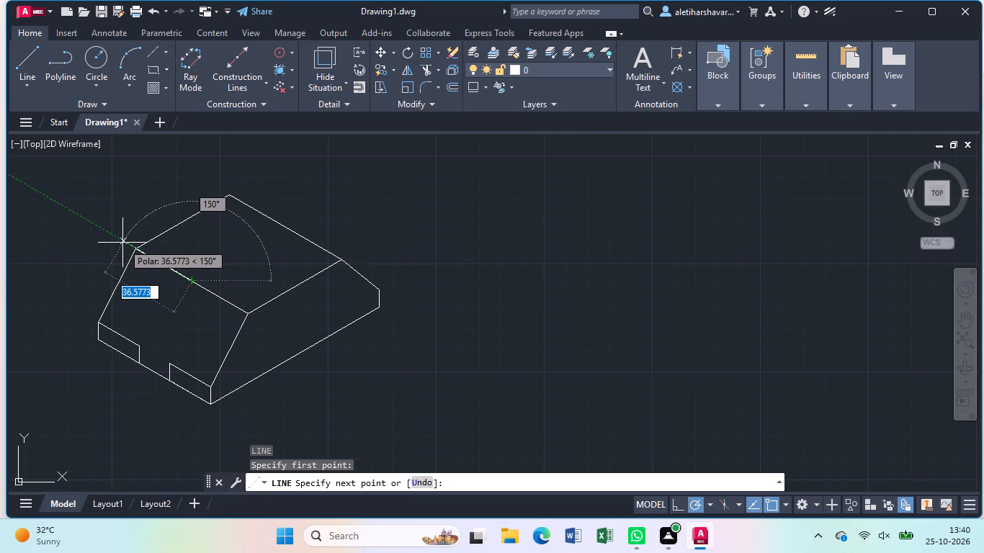
key(1)
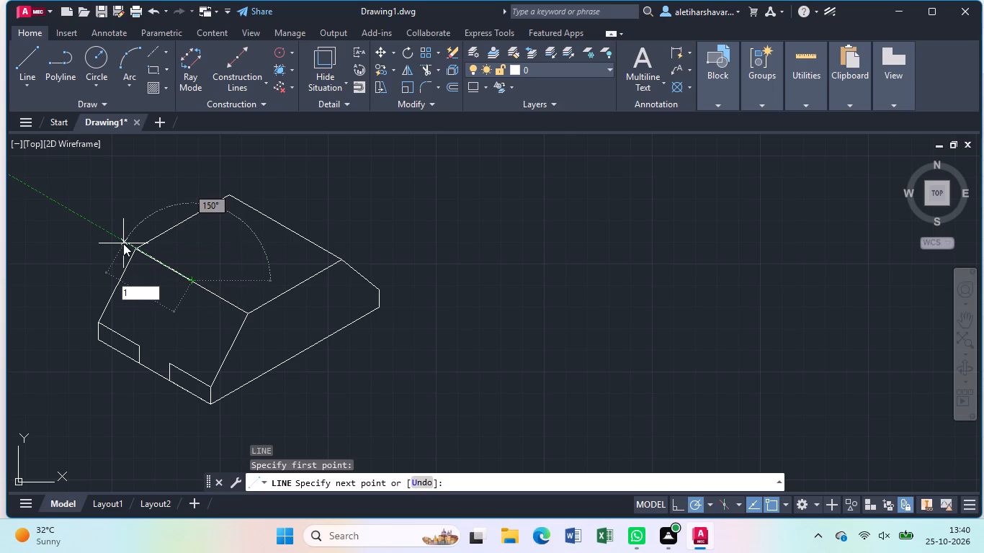
key(5)
key(Return)
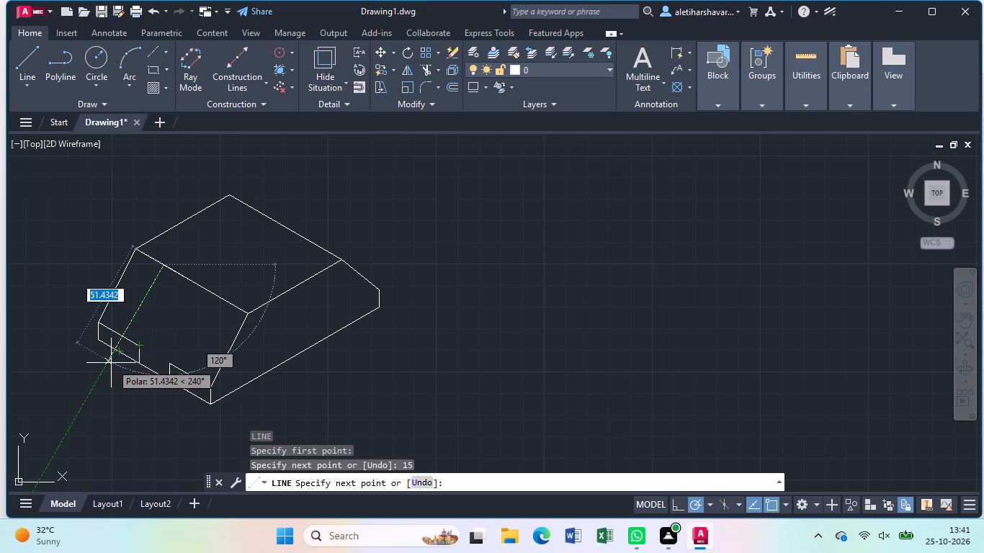
key(9)
key(Return)
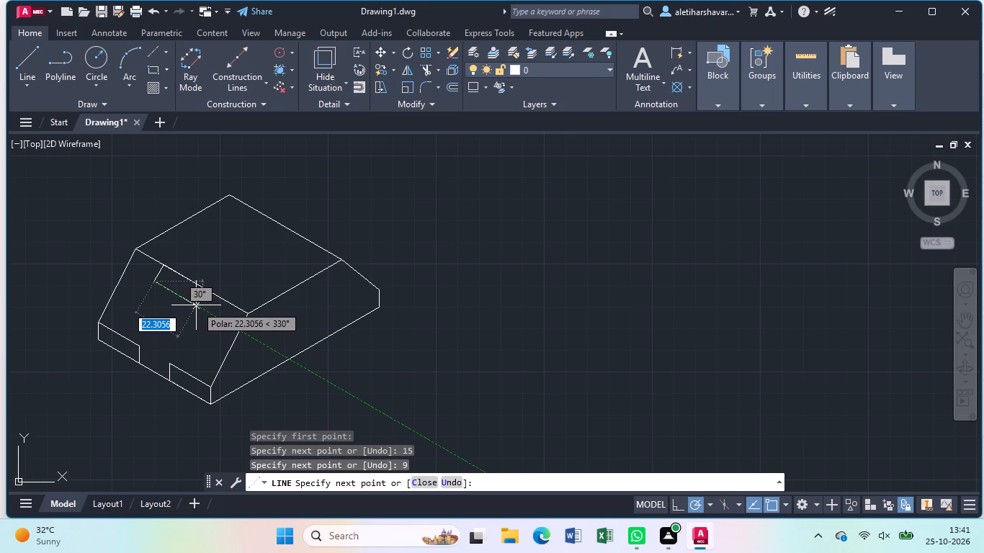
text(30)
key(Return)
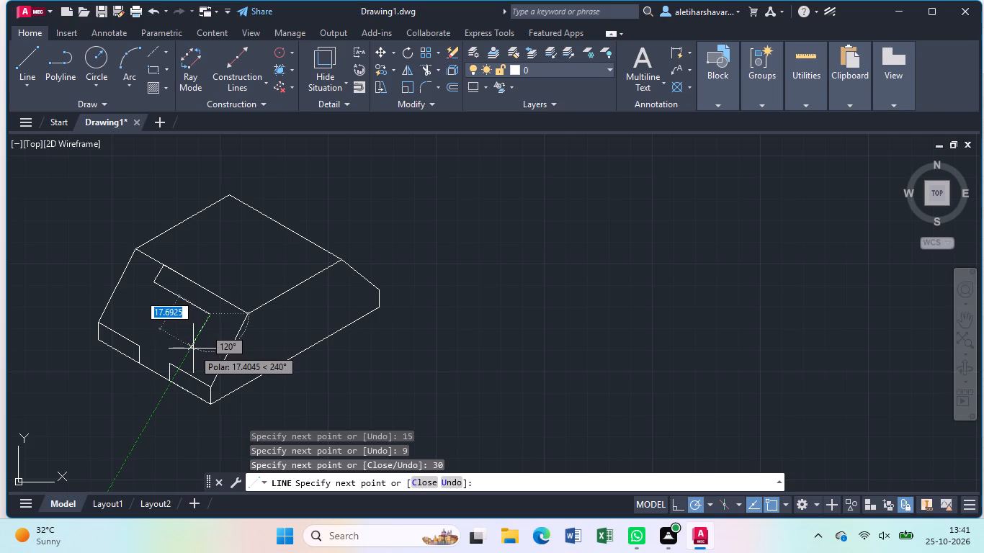
key(9)
key(Return)
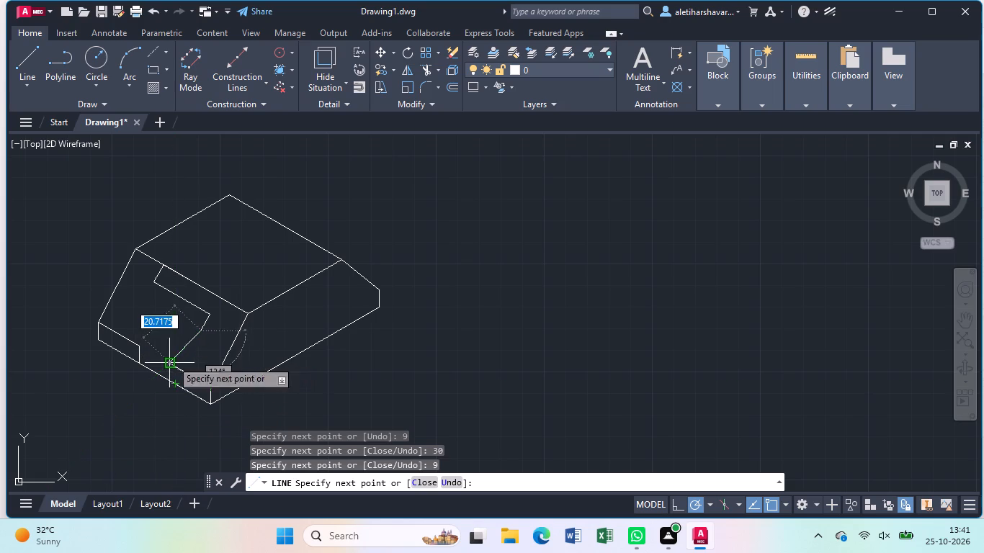
click(170, 364)
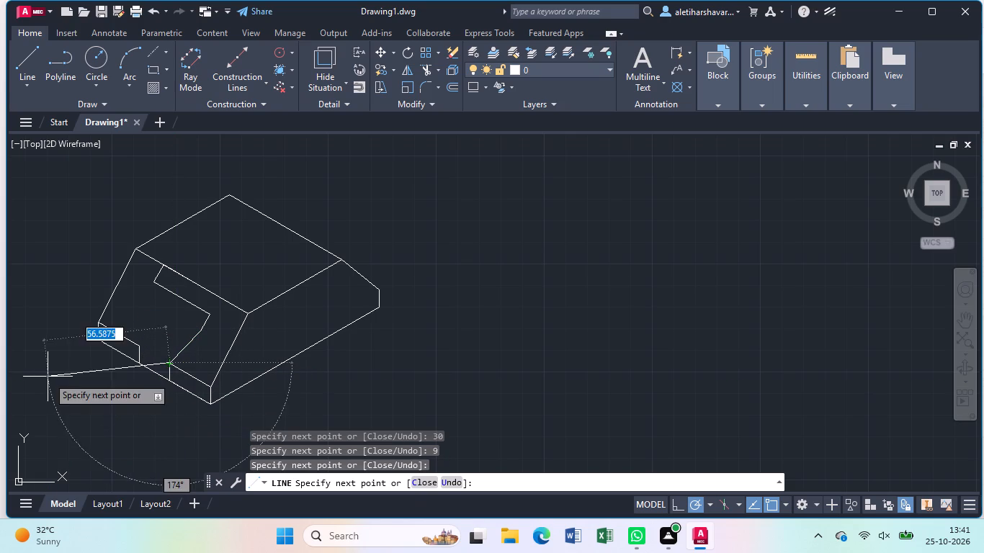
key(Escape)
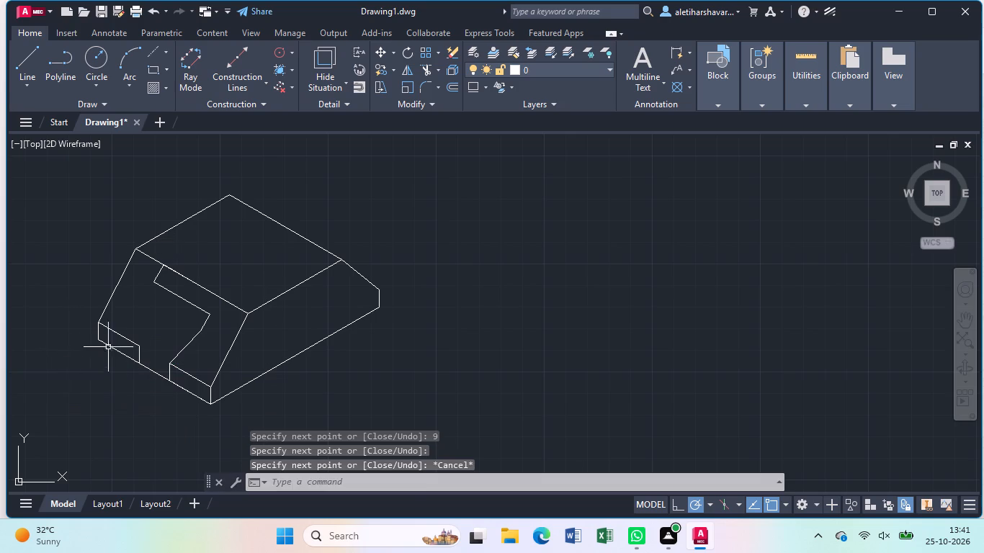
Delete the notch's four inner lines: the connector to the right upper corner, both 9-unit lines and the 30-unit line.
click(184, 345)
click(203, 323)
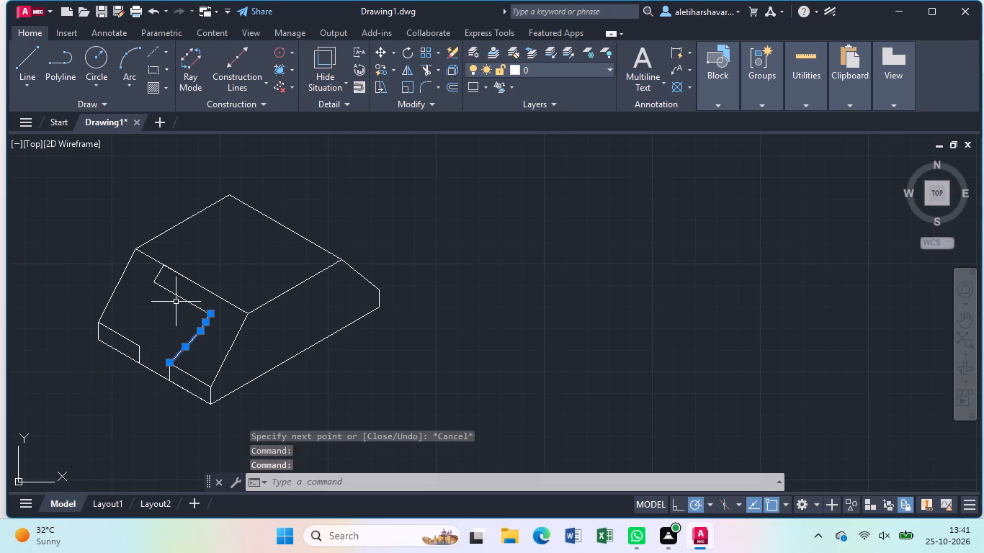
click(176, 297)
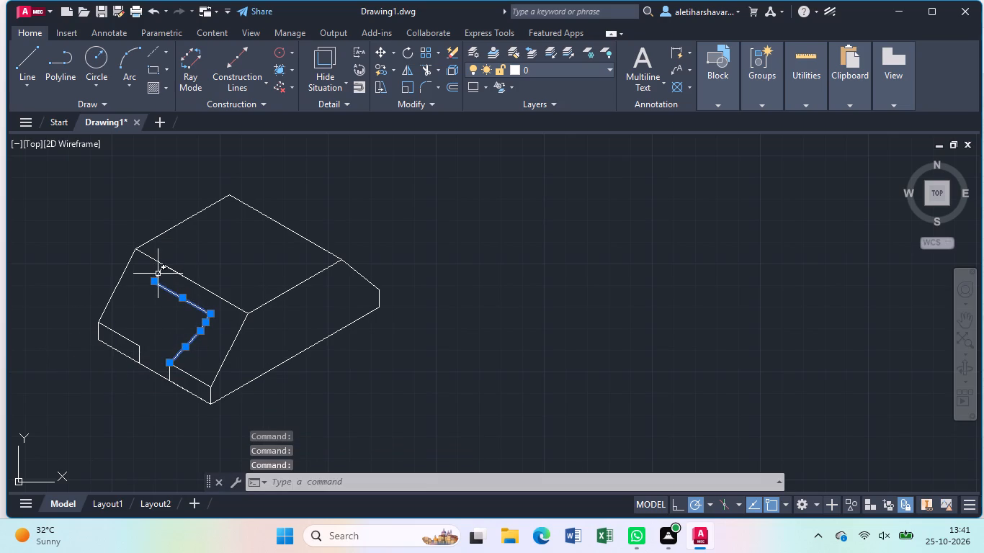
click(158, 272)
key(Delete)
From the 15-unit line's far end on the 60-unit edge, draw lines 9 units at 270°, 30 at 330°, 18 at 240°, ending at the notch's right upper corner.
key(l)
key(Return)
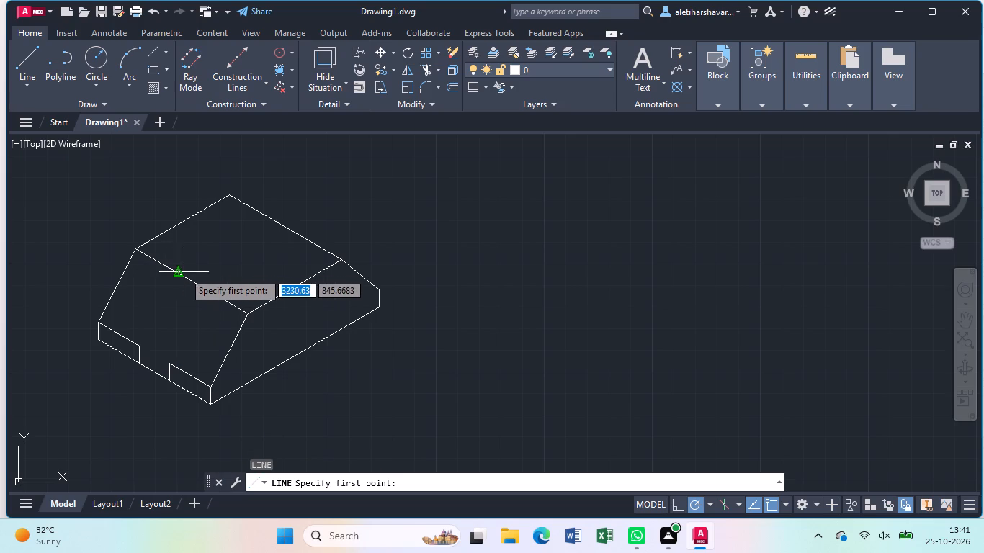
click(161, 266)
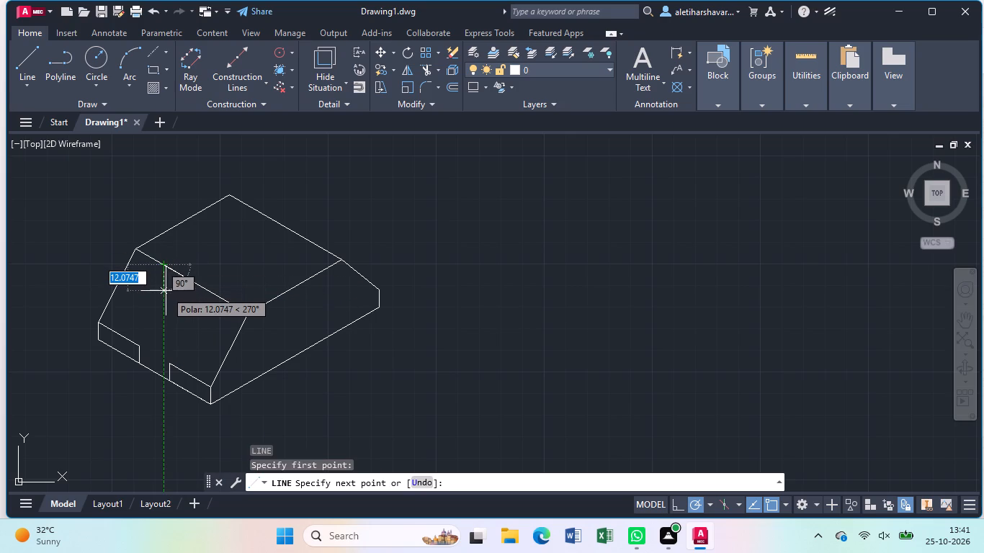
key(9)
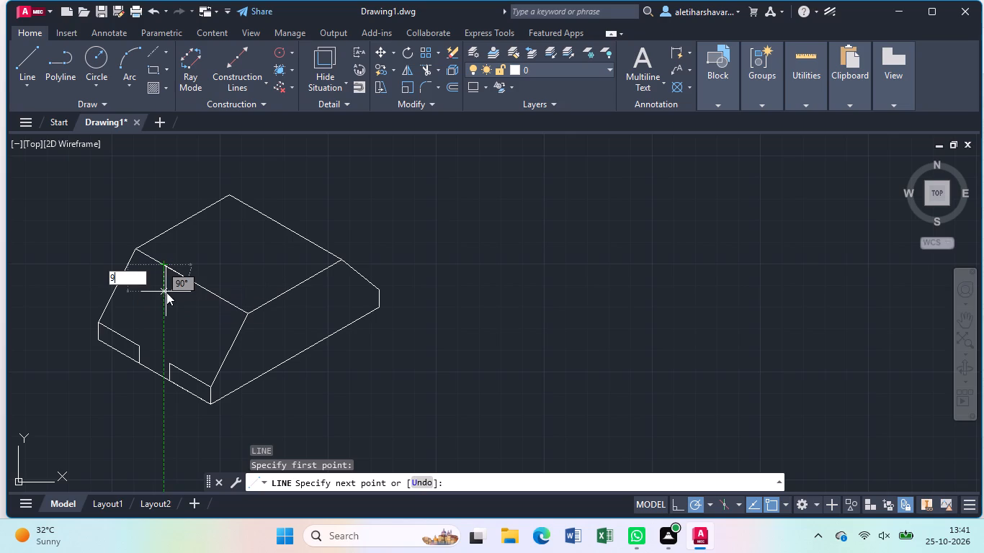
key(Return)
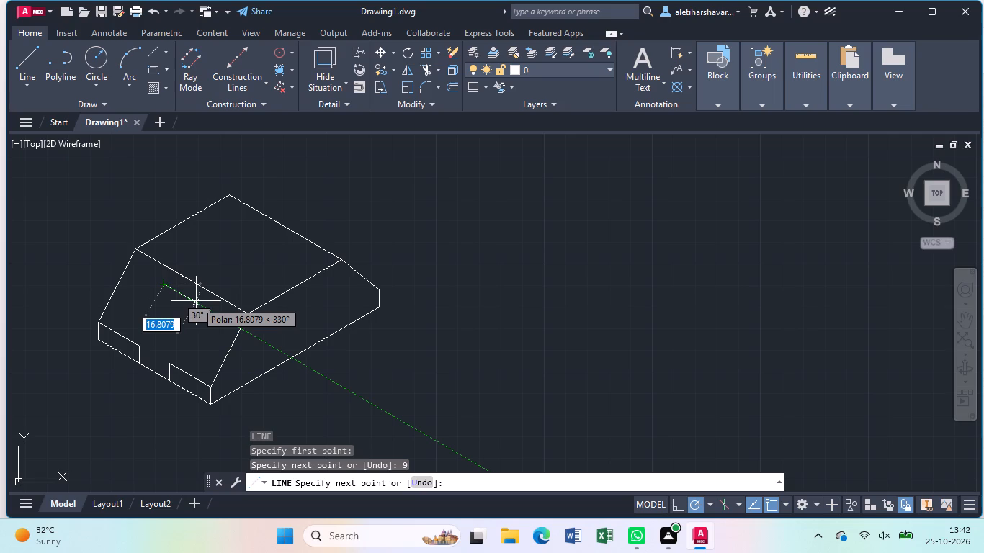
key(3)
key(0)
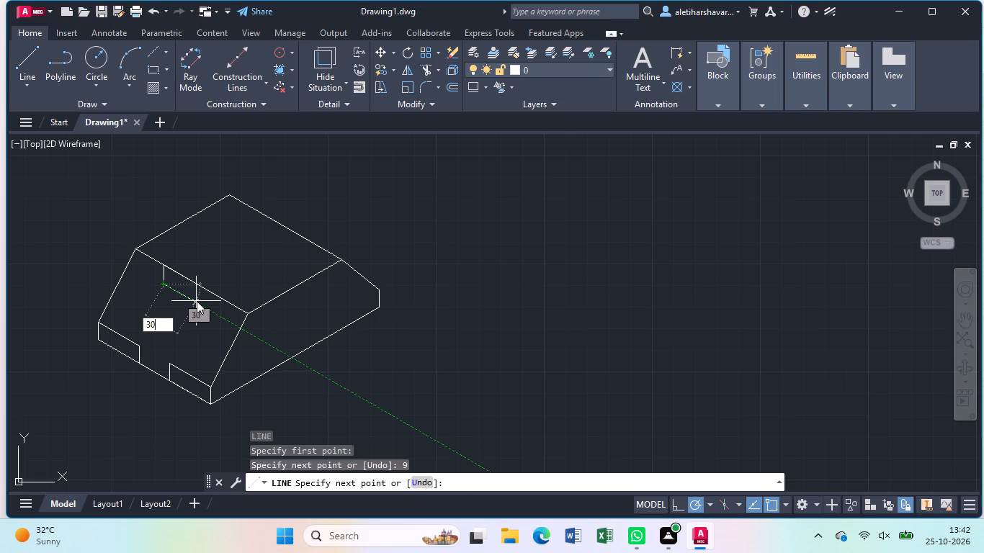
key(Return)
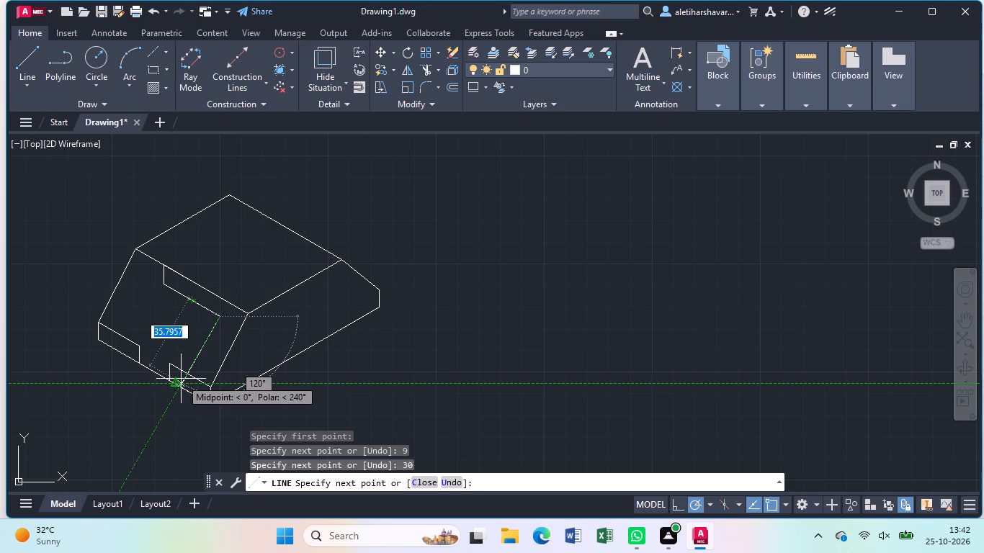
text(18)
key(Return)
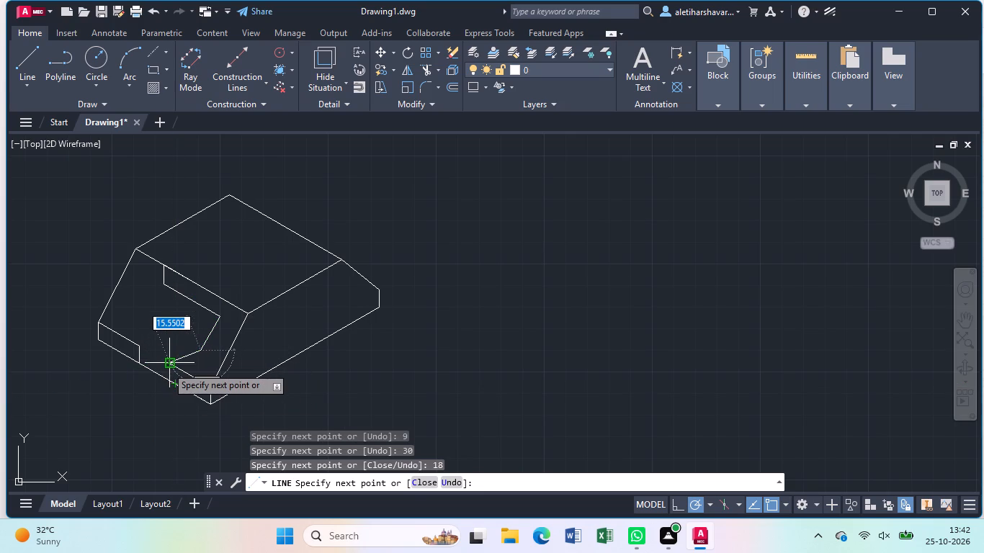
click(166, 367)
key(Escape)
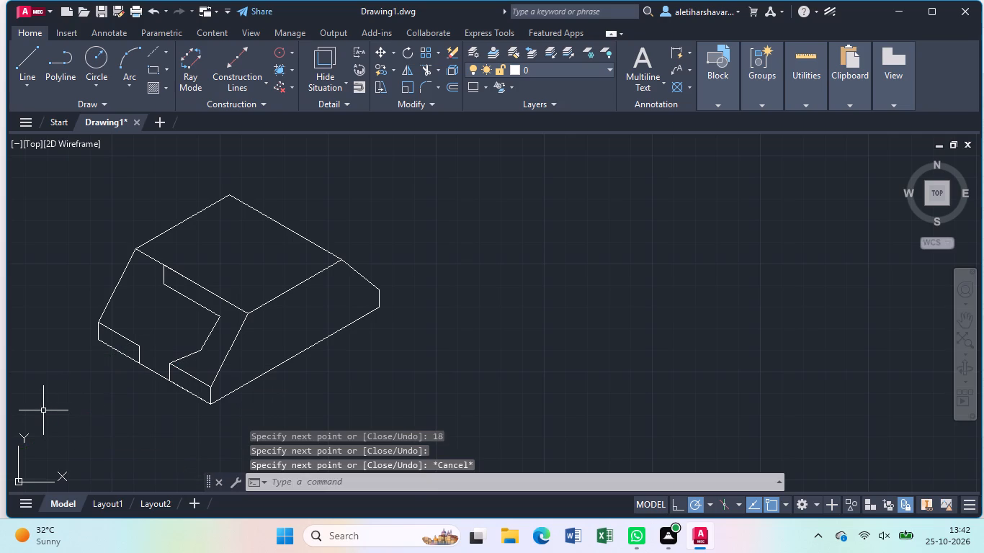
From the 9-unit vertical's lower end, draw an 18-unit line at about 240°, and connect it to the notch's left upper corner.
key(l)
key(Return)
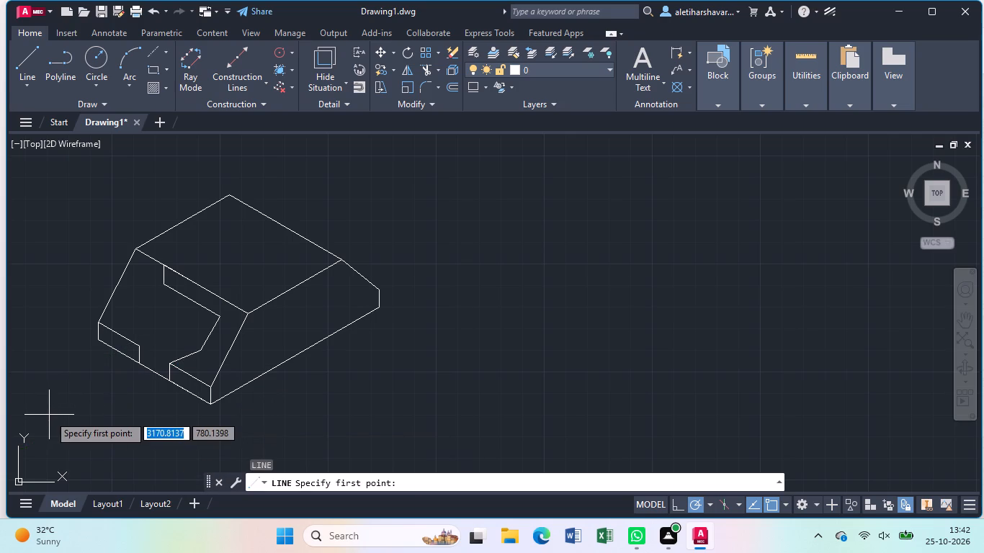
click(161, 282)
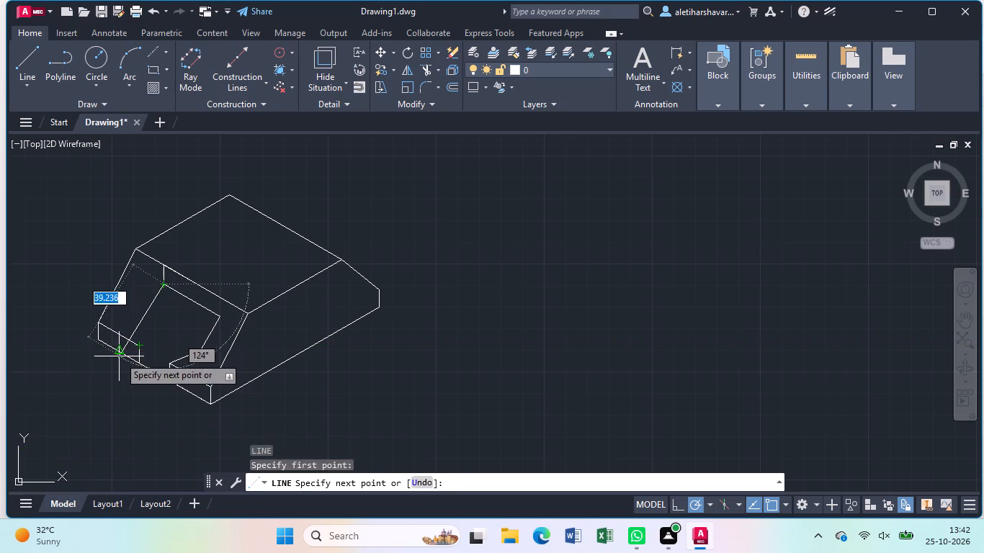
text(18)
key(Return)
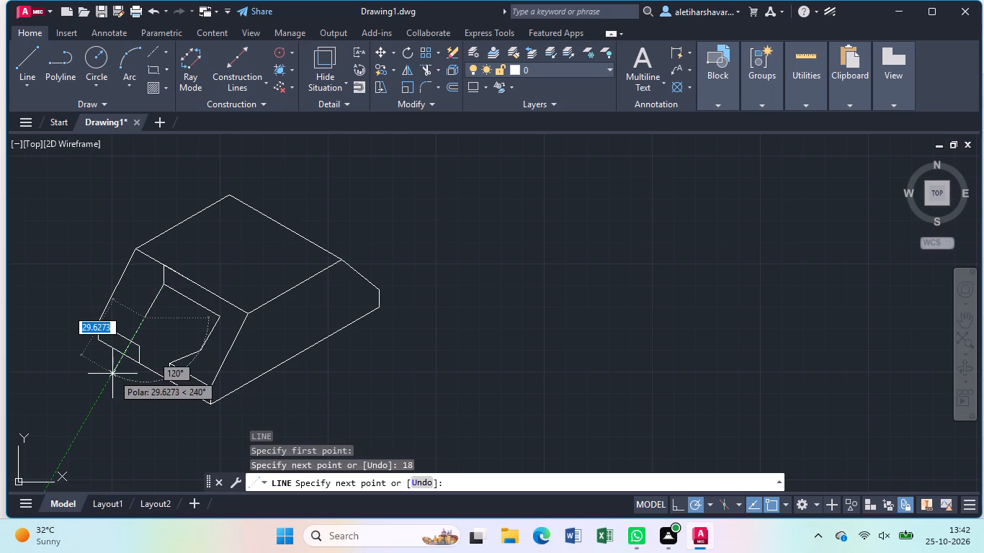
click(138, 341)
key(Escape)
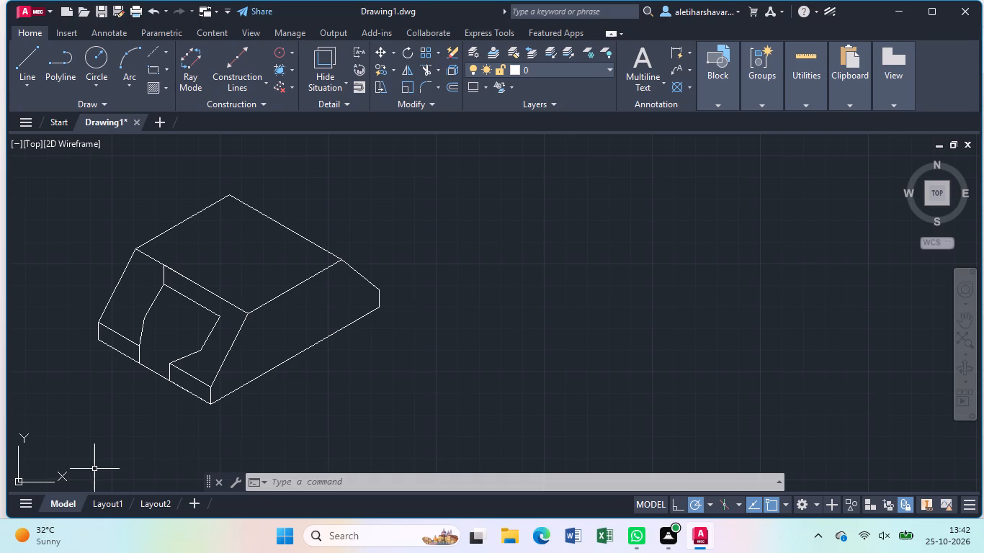
Delete the 9-unit vertical below the 60-unit edge, the left 18-unit line and its connector to the notch's left upper corner.
click(164, 277)
key(Delete)
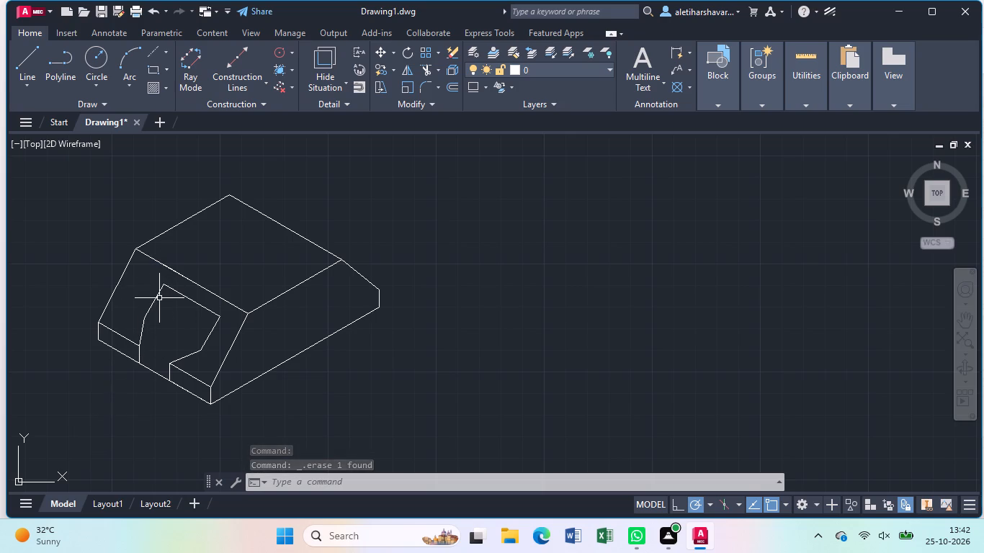
click(157, 296)
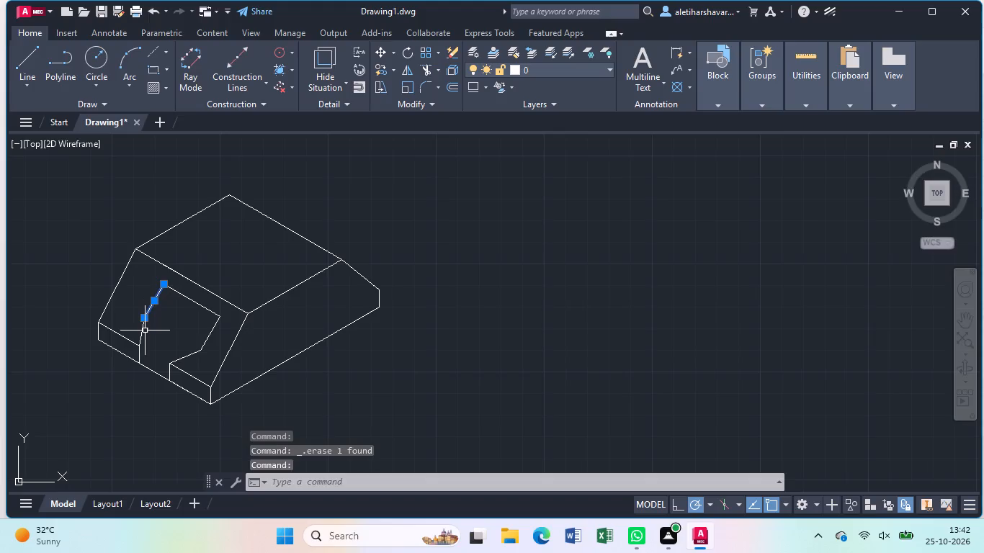
click(141, 335)
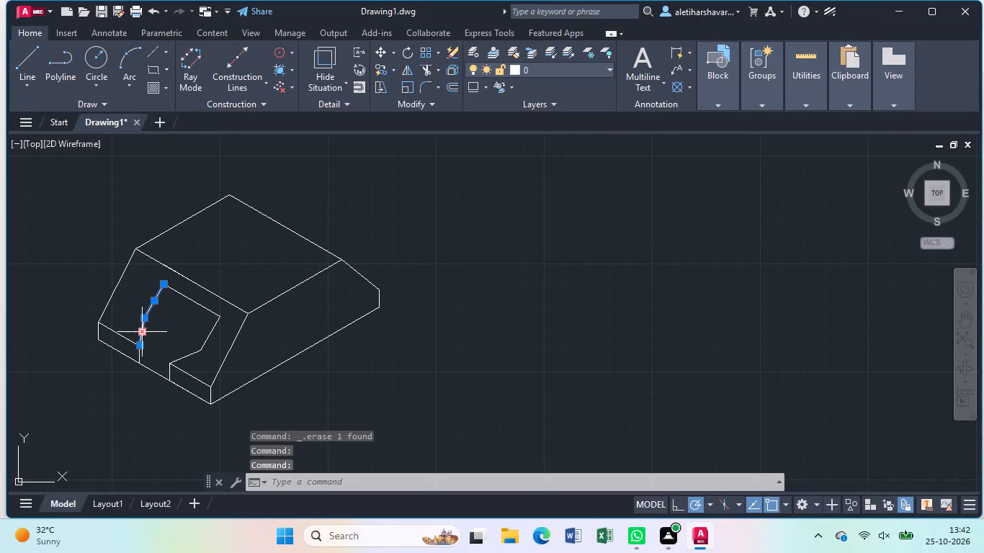
key(Delete)
From the 30-unit line's lower right end, draw lines 30 and 5 units at 150°, 18 at 240°, then to the notch's left upper corner.
key(l)
key(Return)
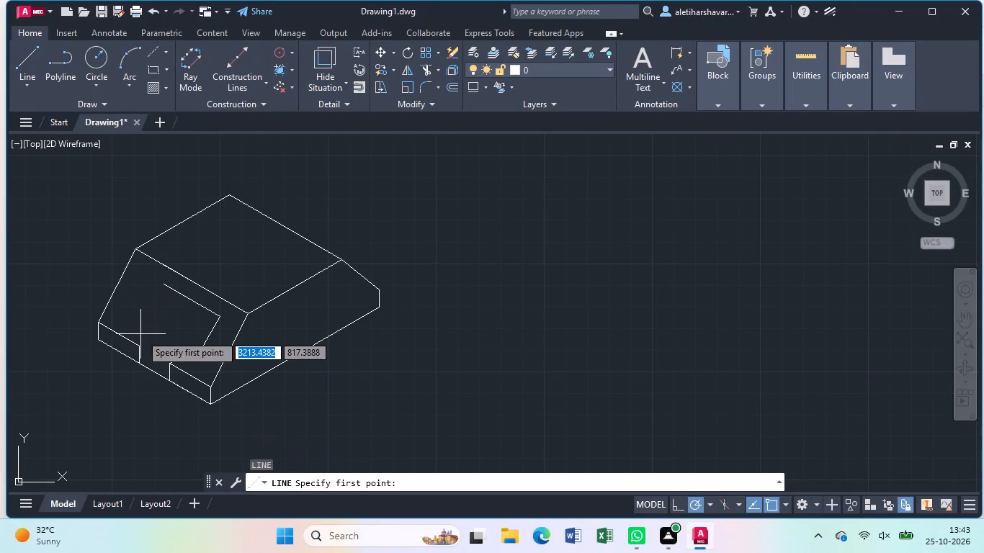
click(223, 312)
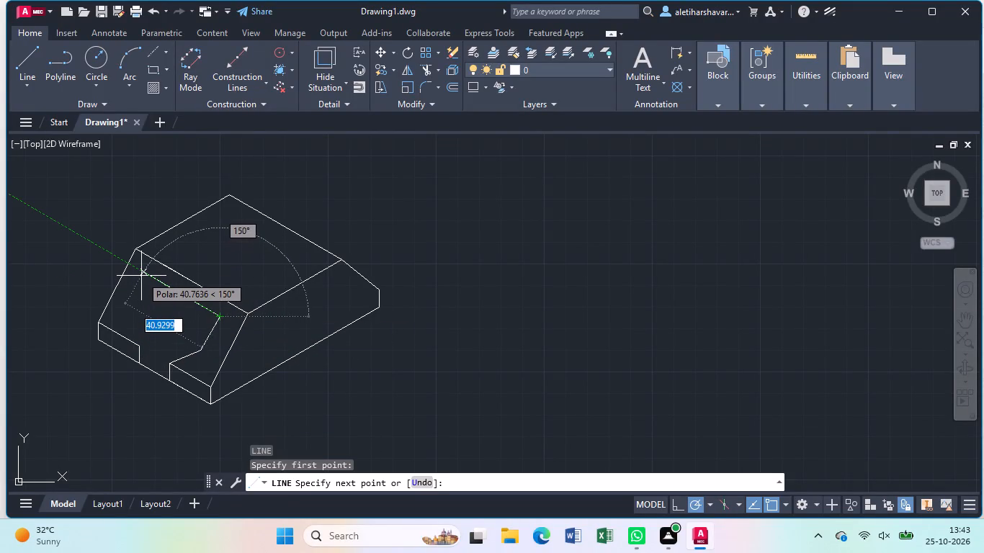
key(3)
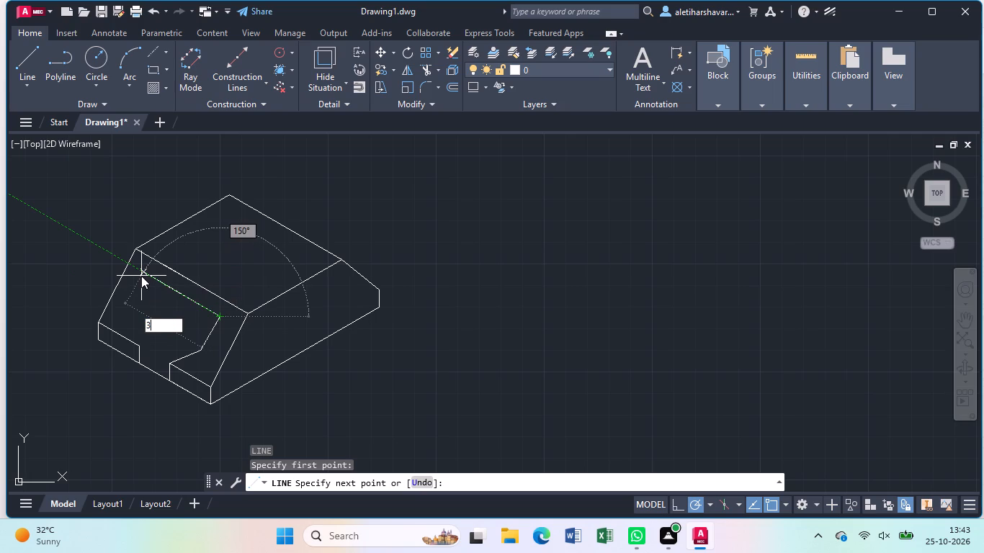
key(0)
key(Return)
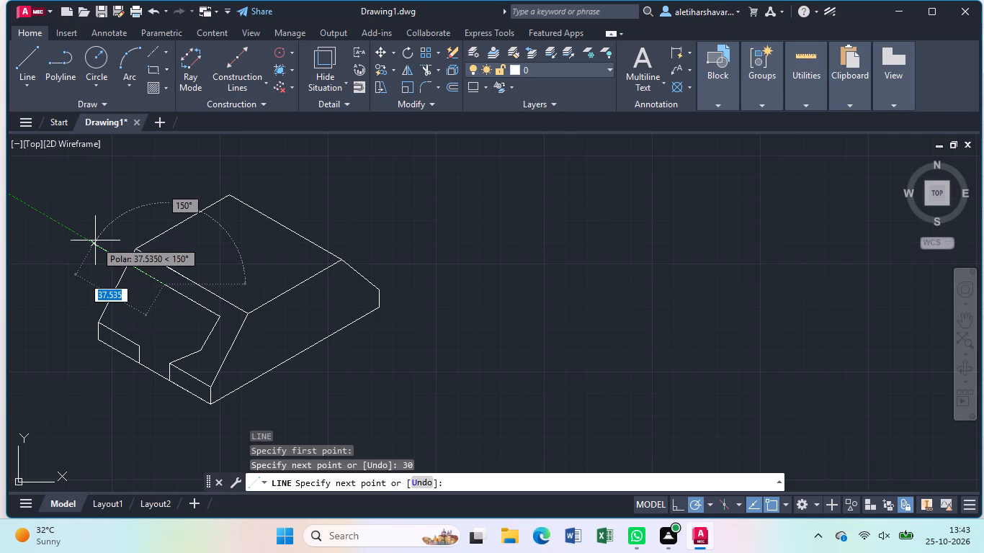
key(5)
key(shift+Return)
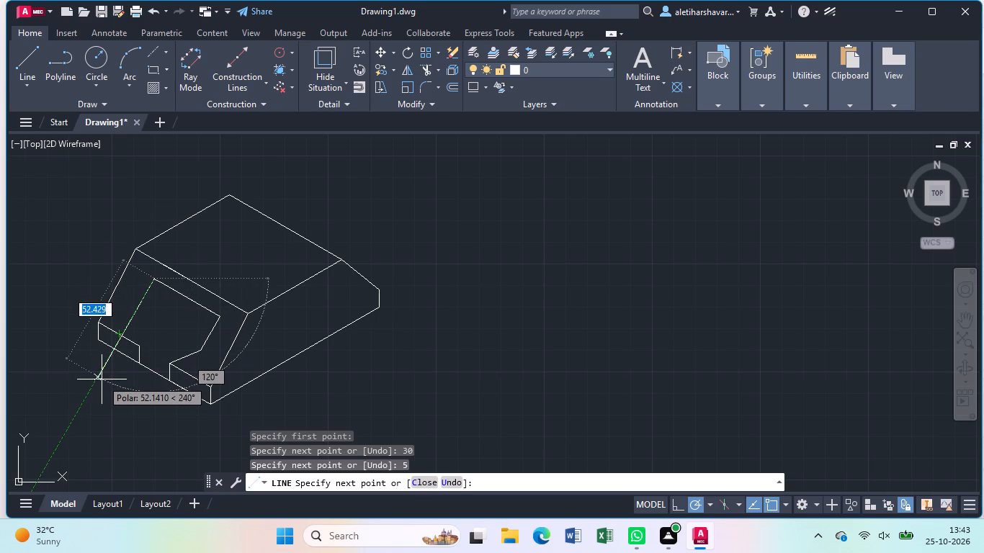
key(1)
key(8)
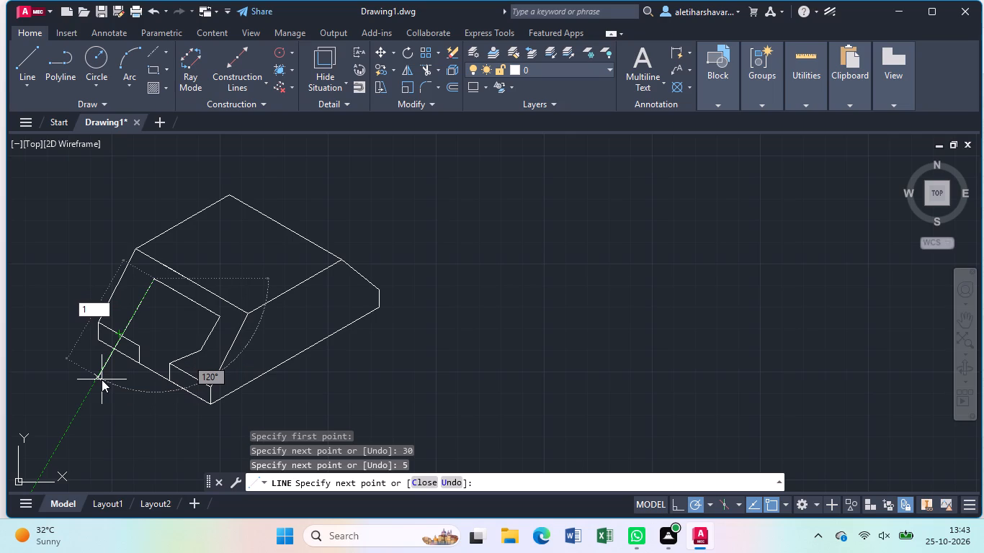
key(Return)
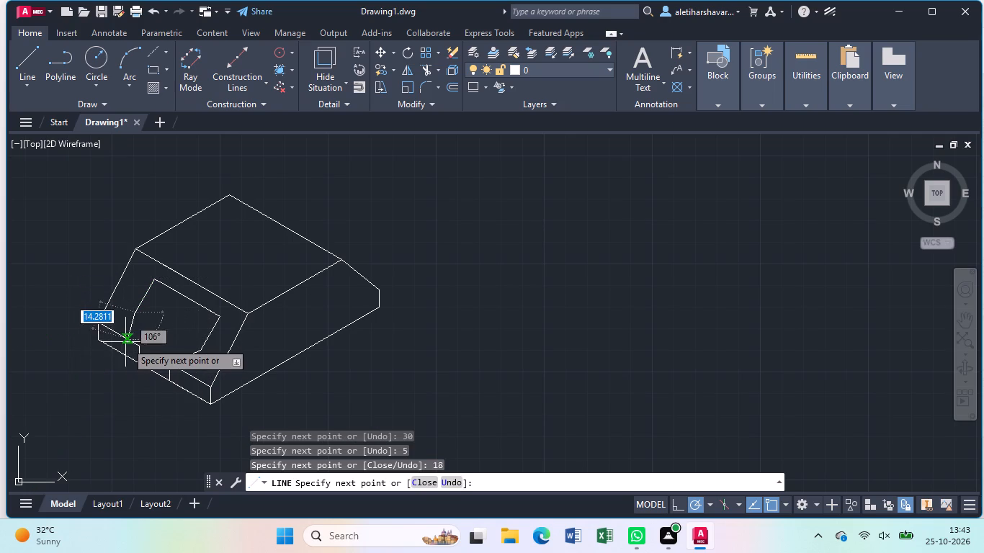
click(138, 347)
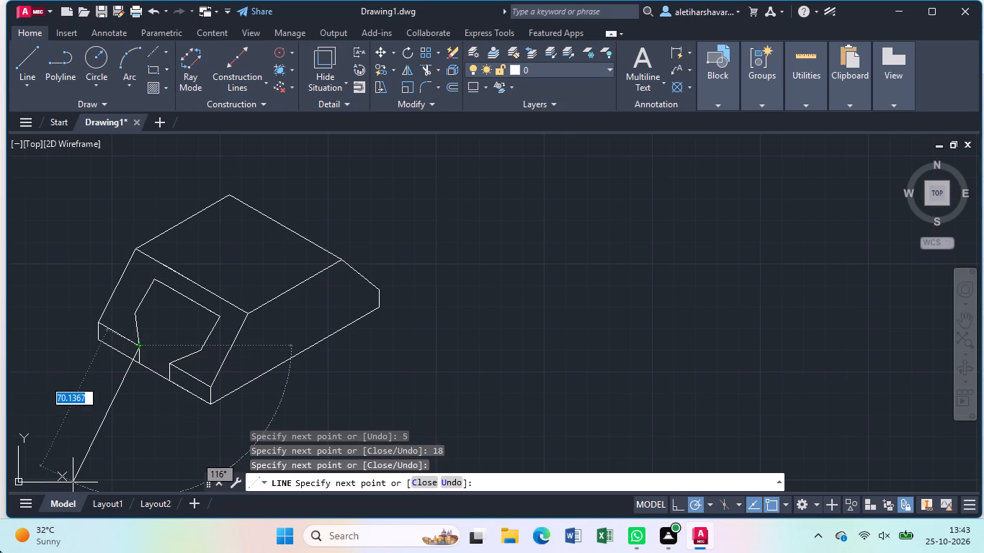
key(Escape)
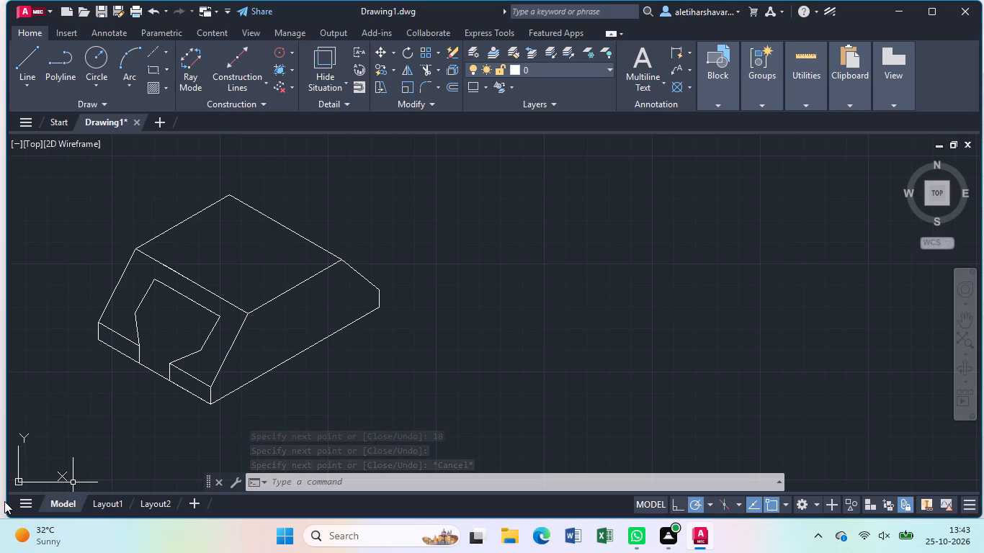
Draw a line about 126 units long at 30° from the bottom of the notch's left short vertical, passing across the top face.
key(l)
key(Return)
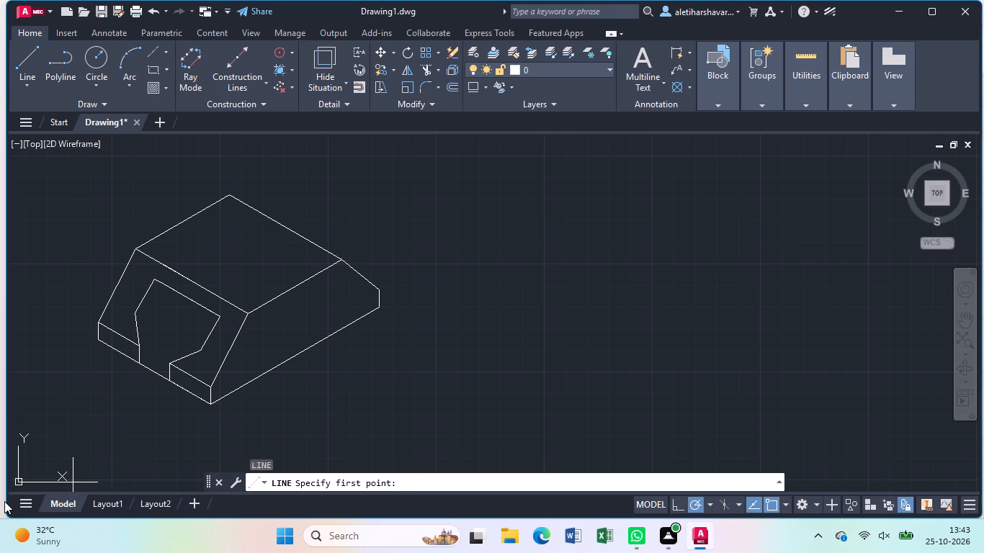
click(135, 363)
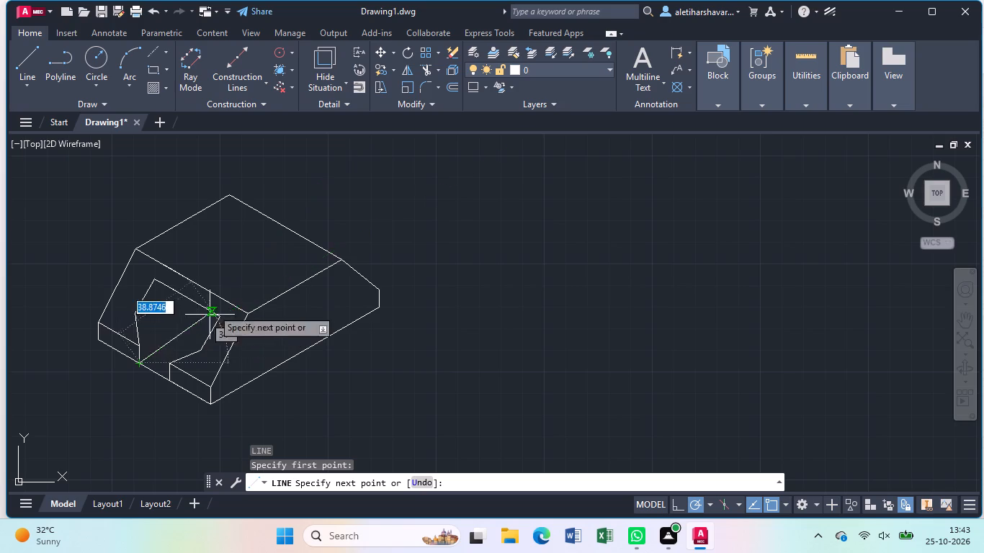
click(375, 225)
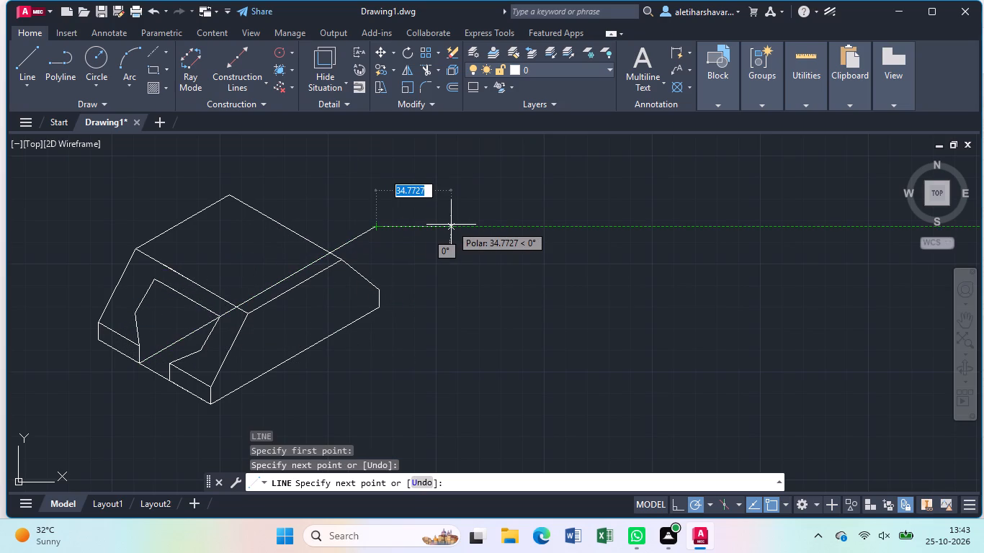
key(Escape)
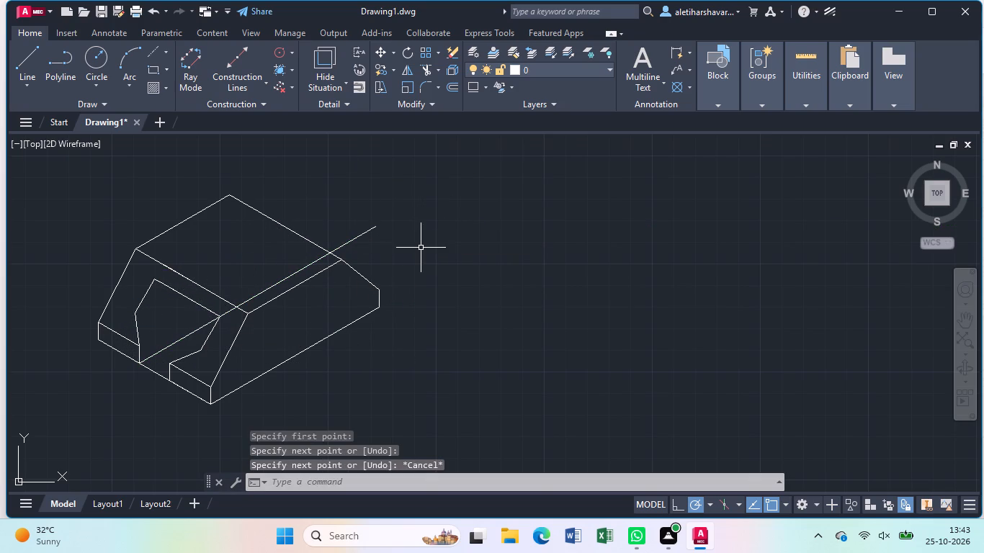
Trim the long 30° line back to the notch's inner right corner, removing its portions outside and across the top face.
text(tr)
key(Return)
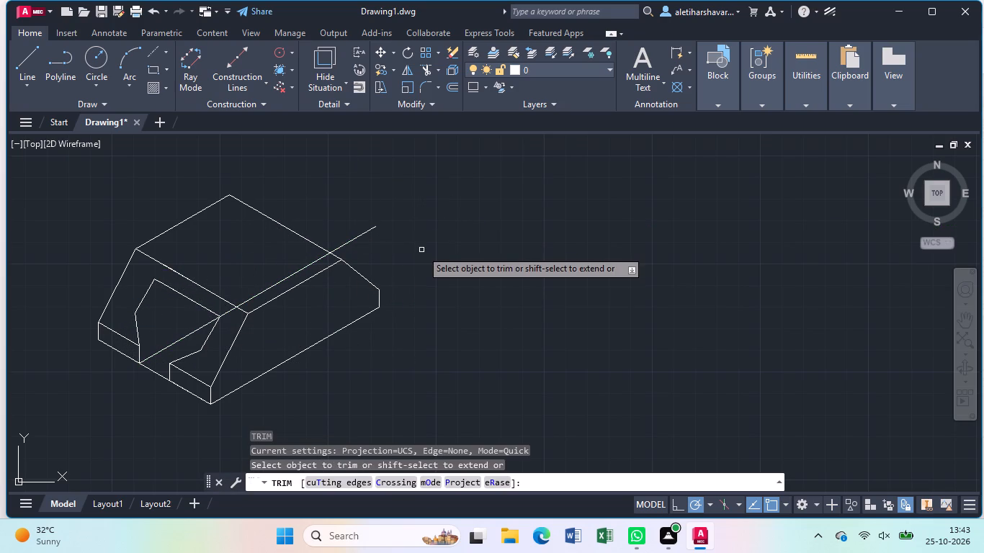
click(352, 239)
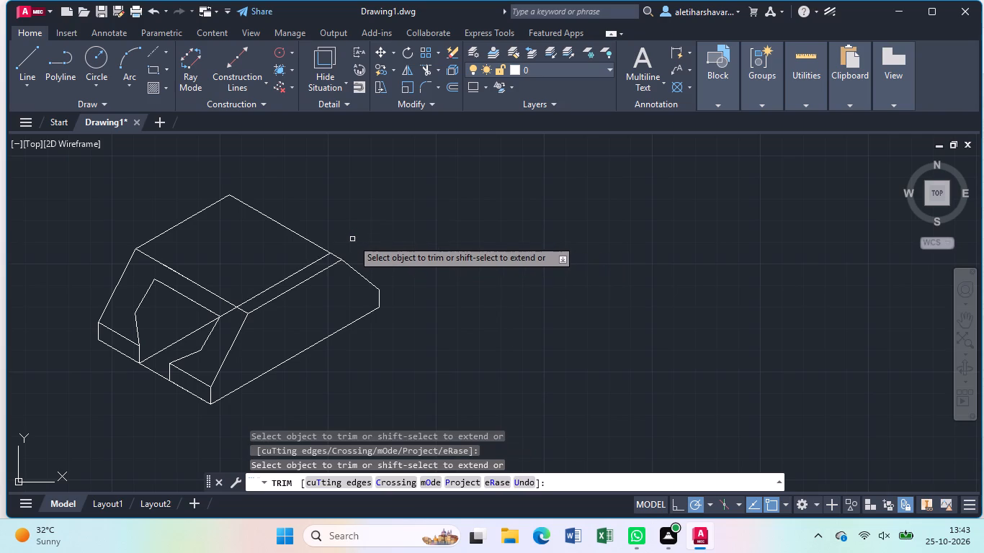
click(310, 261)
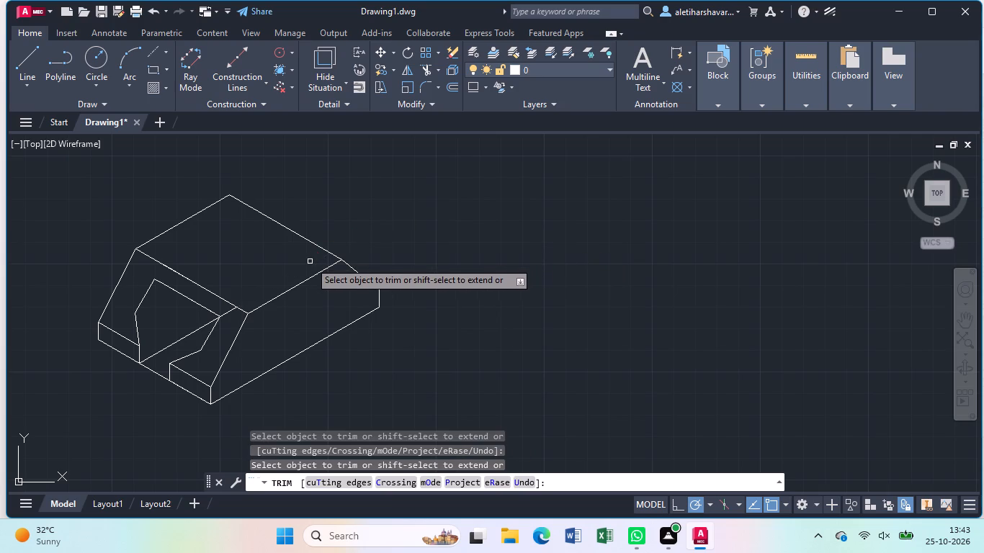
click(230, 308)
key(Escape)
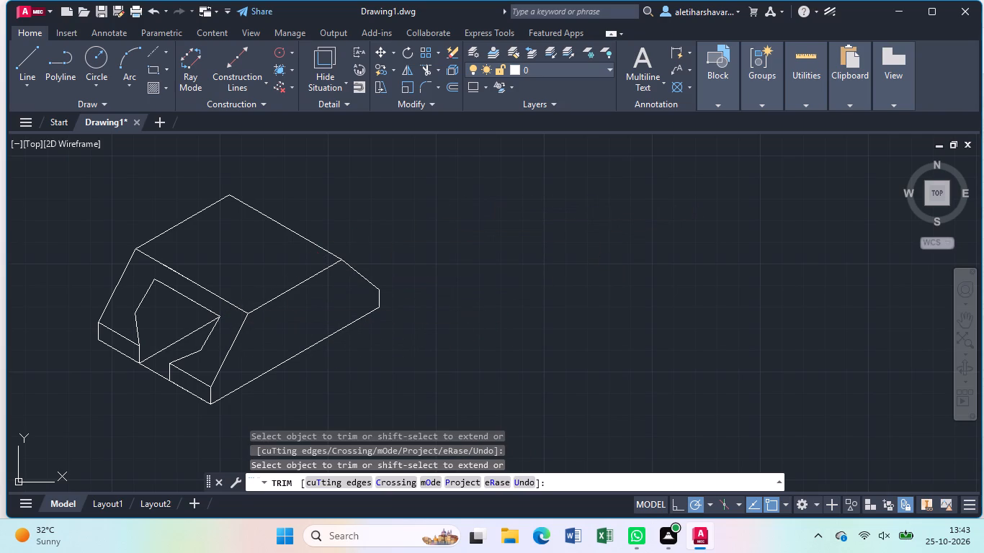
Draw a line about 51 units long at 30° from the notch's outer left corner, crossing onto the top face.
key(l)
key(Return)
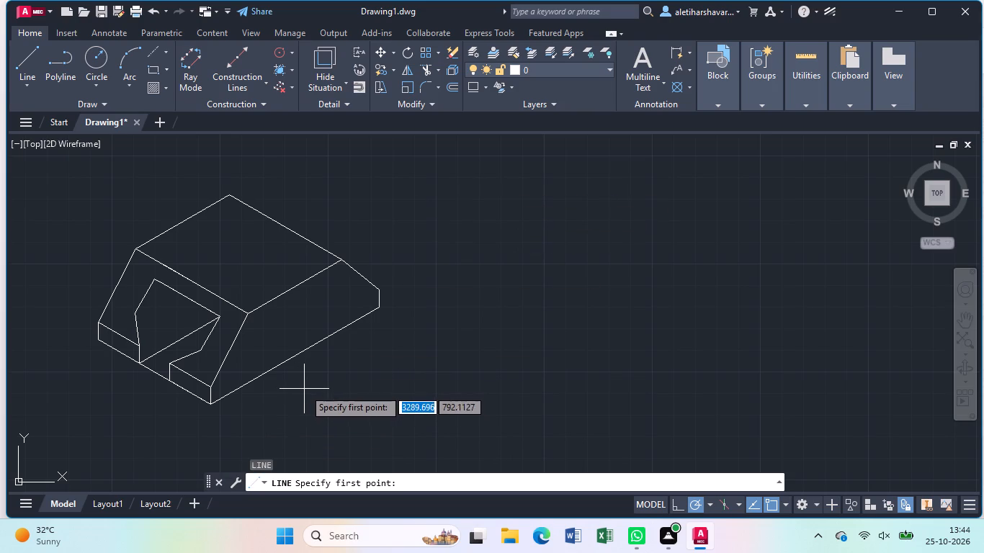
click(135, 316)
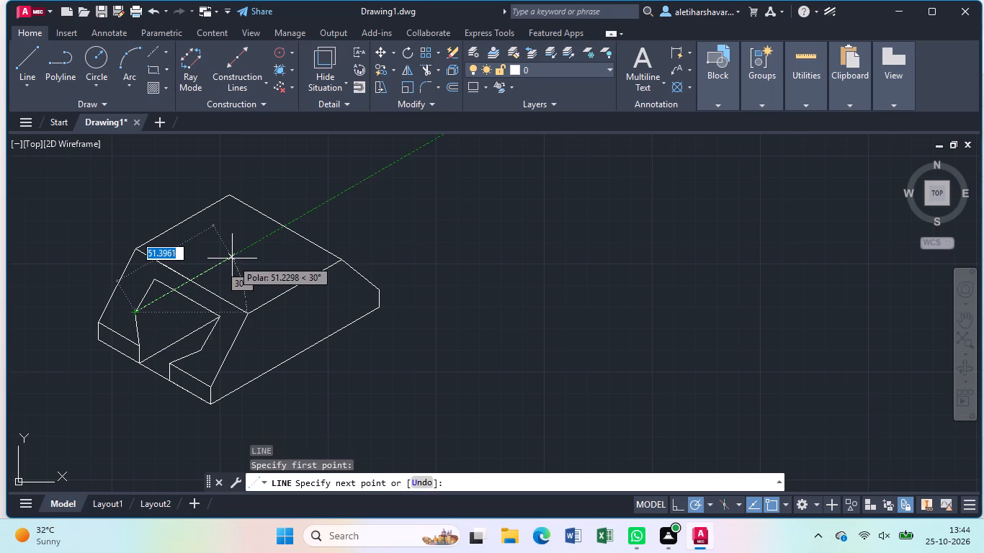
click(232, 258)
key(Escape)
Trim the new 30° line back to the notch's upper rear edge, removing the portions beyond it.
text(tr)
key(Return)
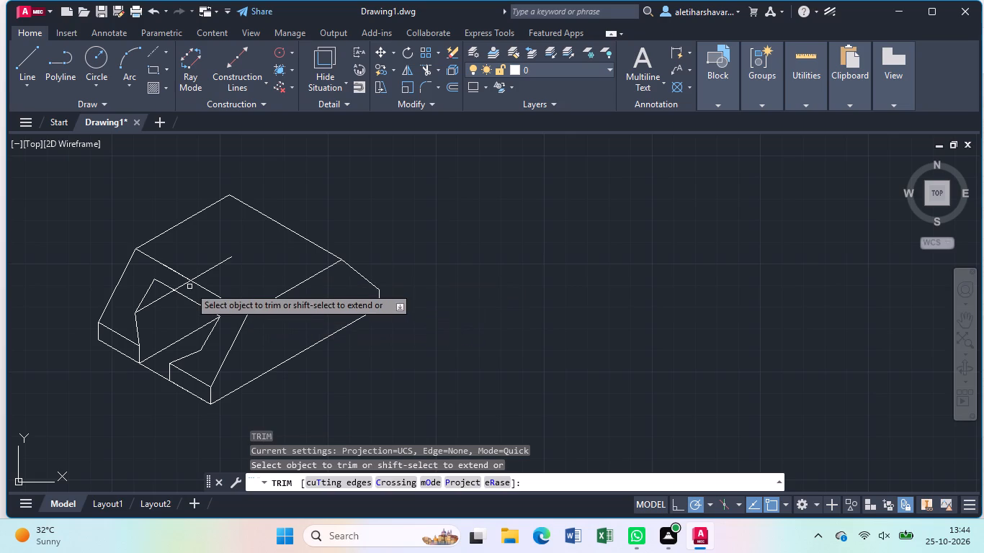
click(182, 287)
click(200, 274)
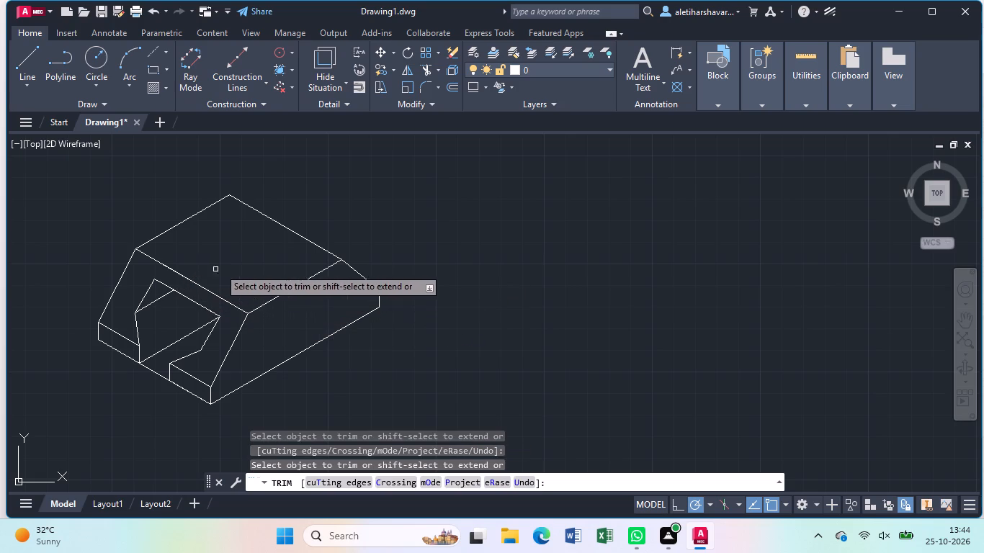
key(Escape)
Draw a line from the top of the notch's left short vertical onto the top face, roughly parallel to the notch's lower edge.
key(l)
key(Return)
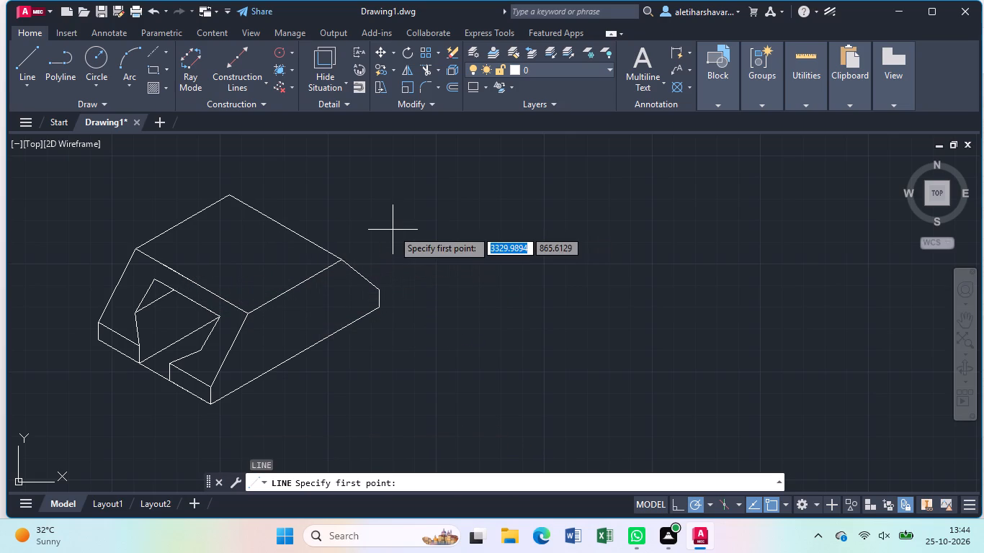
click(138, 343)
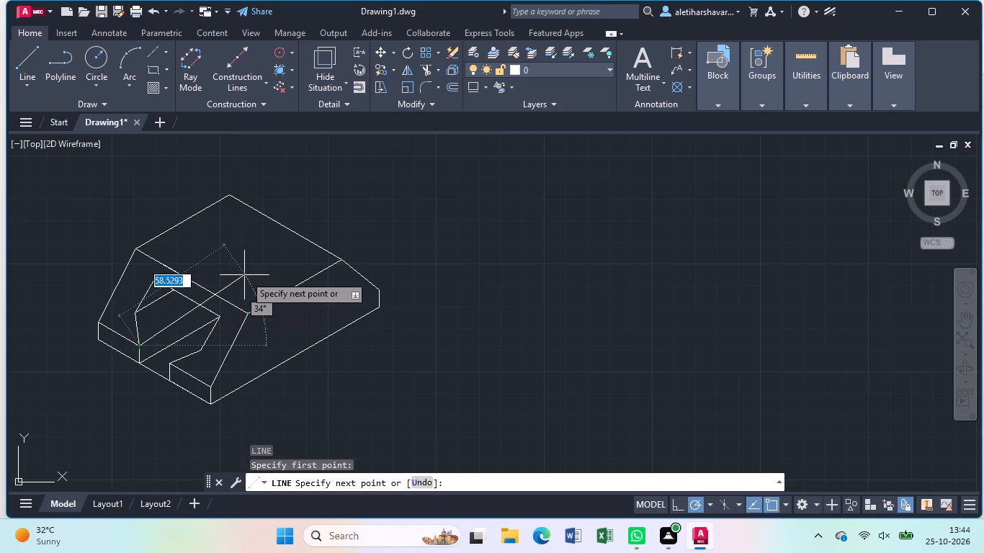
click(269, 272)
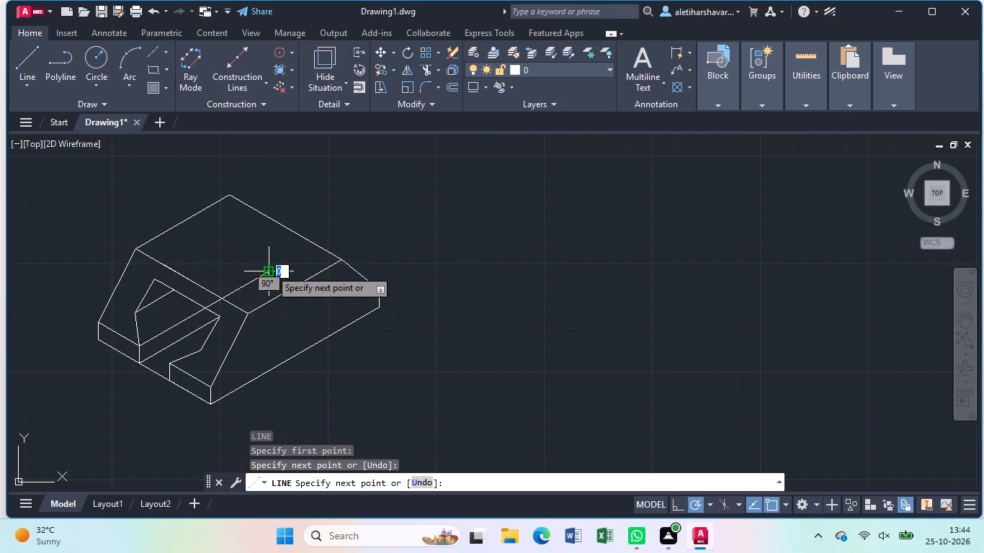
key(Escape)
Trim that line back to the notch's upper rear edge, removing its portions on the top face and sloped face.
text(tr)
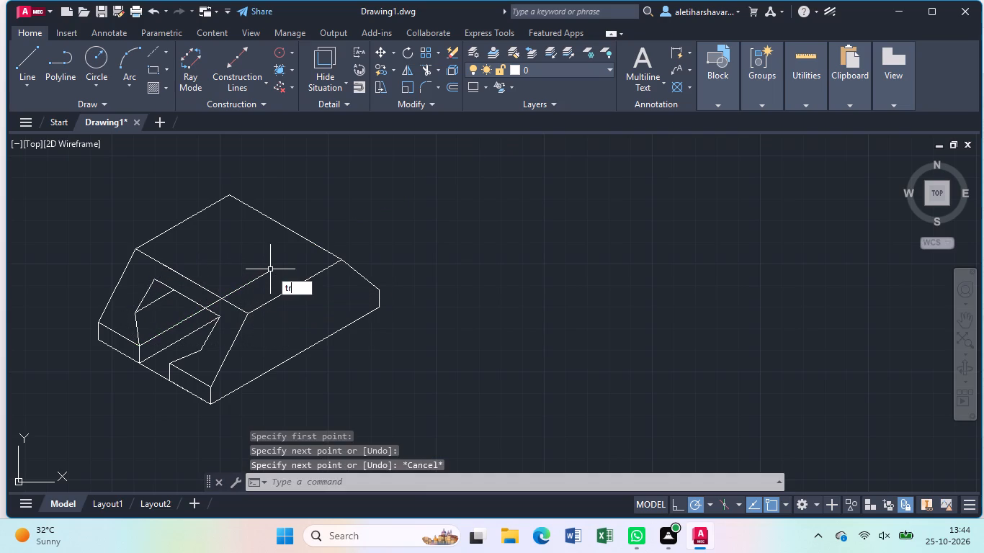
key(Return)
click(272, 269)
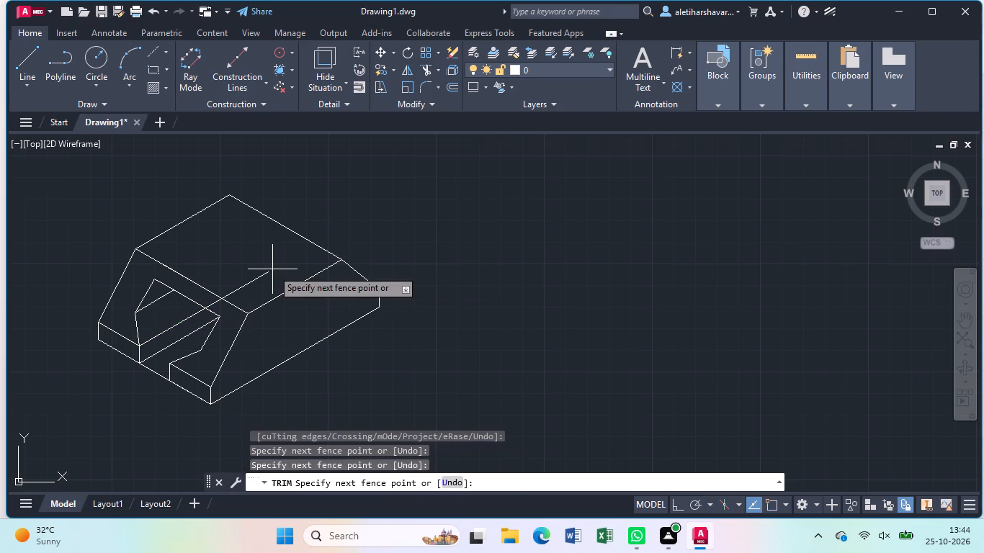
click(261, 276)
click(259, 278)
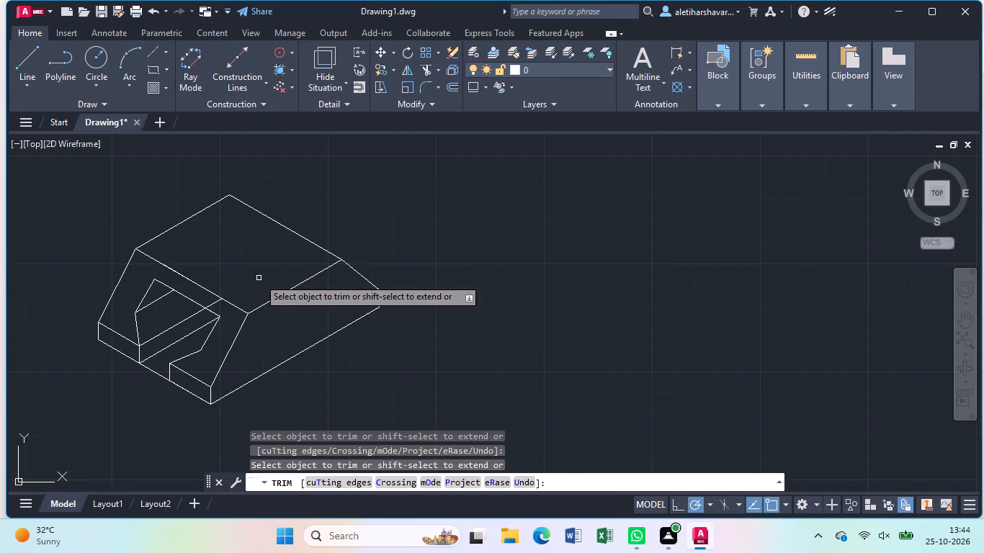
click(209, 305)
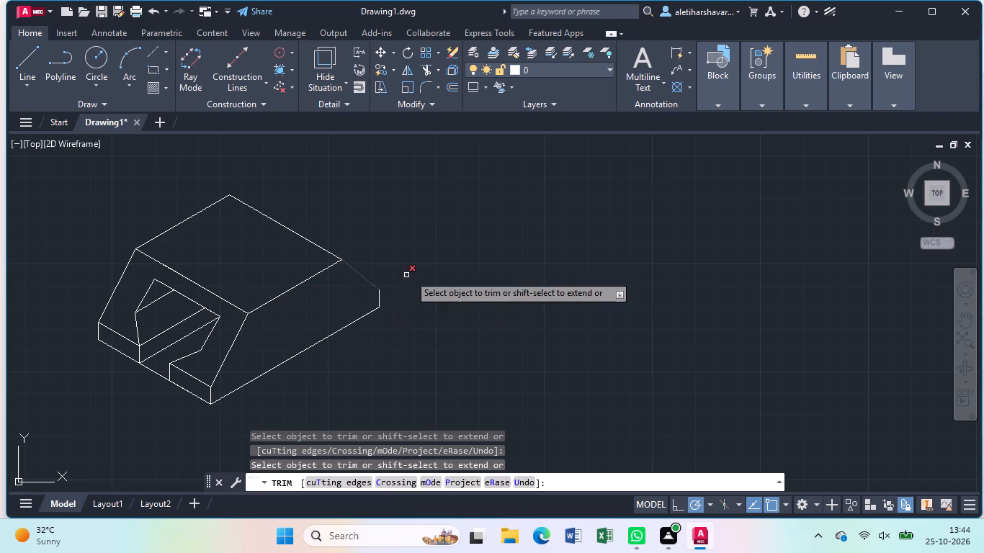
key(Escape)
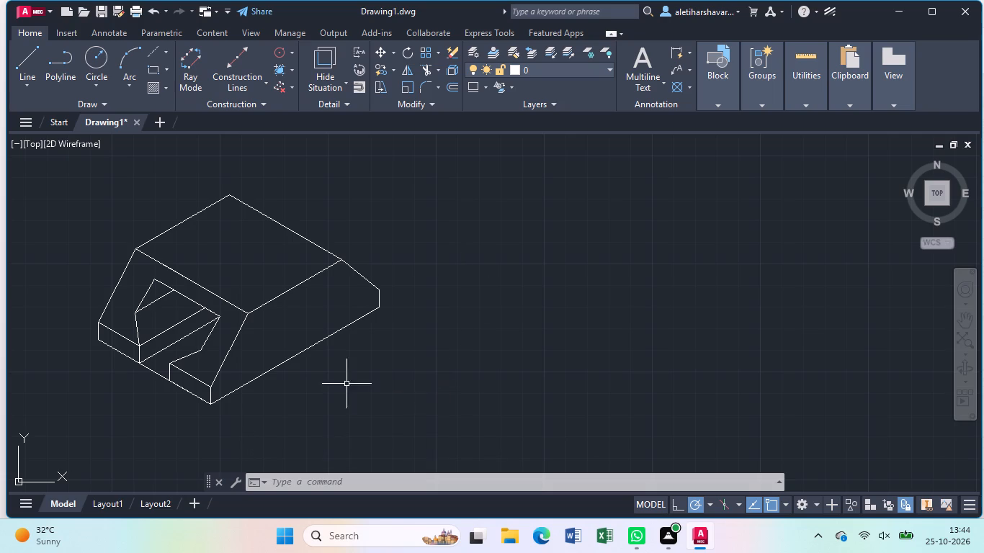
Trim away the part's bottom front edge between the notch's two short verticals to open the notch.
text(tr)
key(Return)
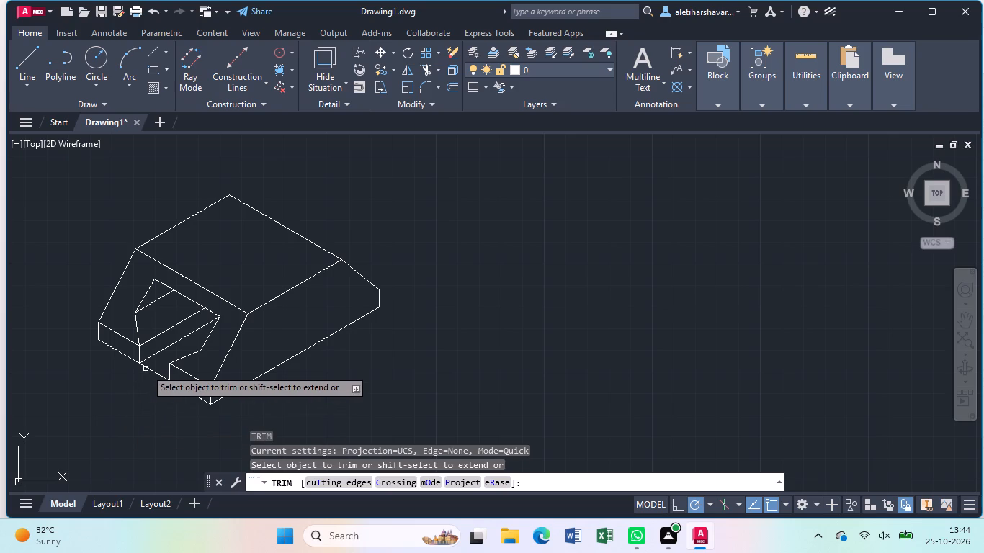
click(146, 368)
key(Escape)
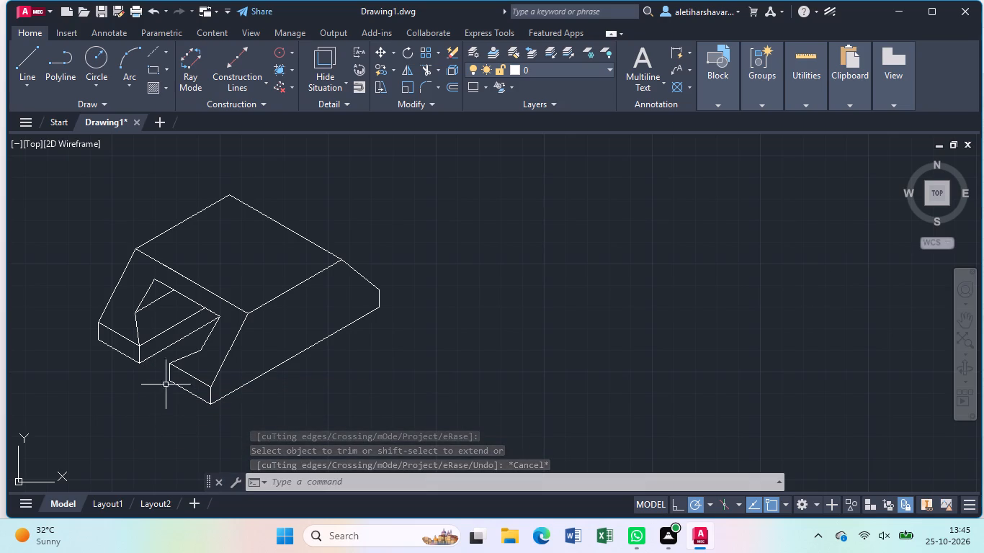
Draw two centre lines across the top face, each joining the midpoints of opposite edges.
key(l)
key(Return)
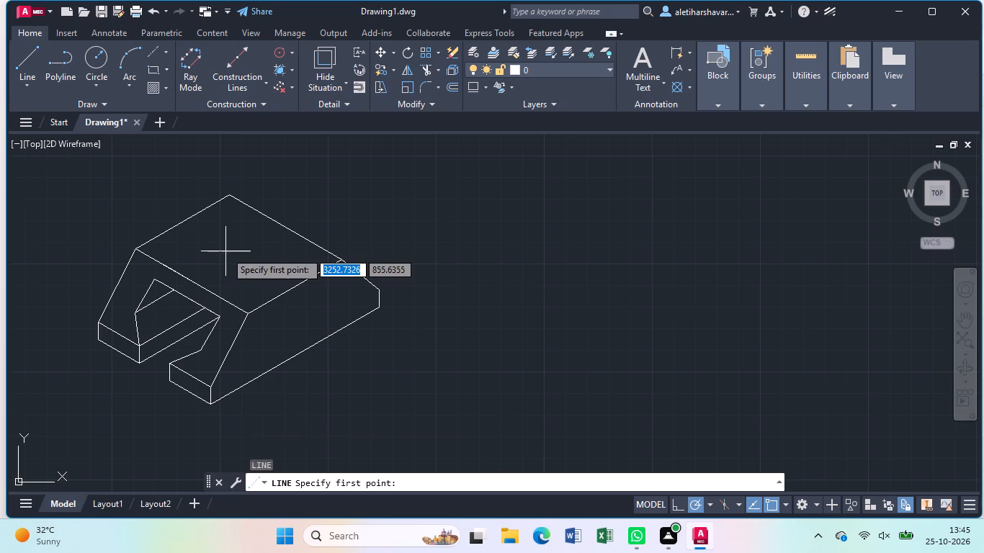
click(184, 223)
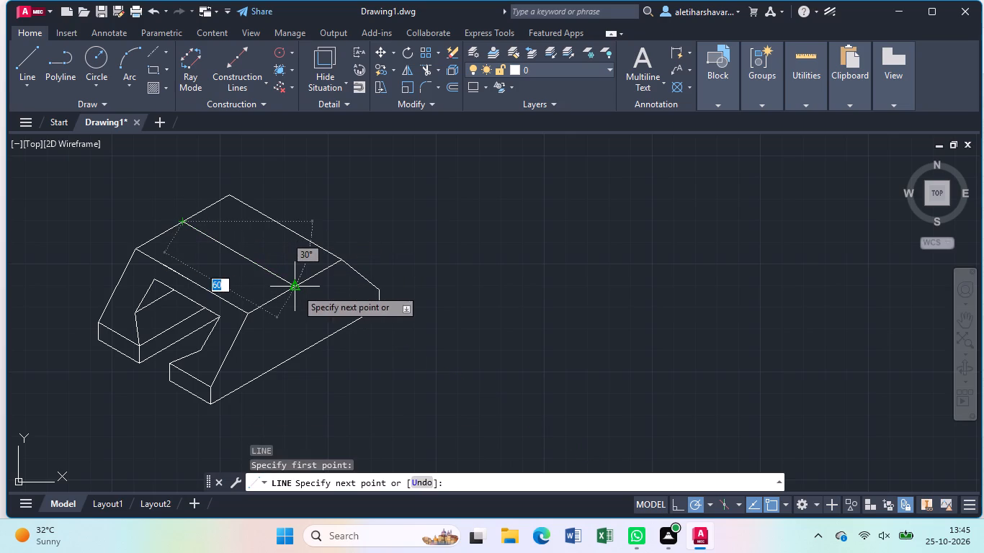
click(296, 289)
key(Escape)
key(l)
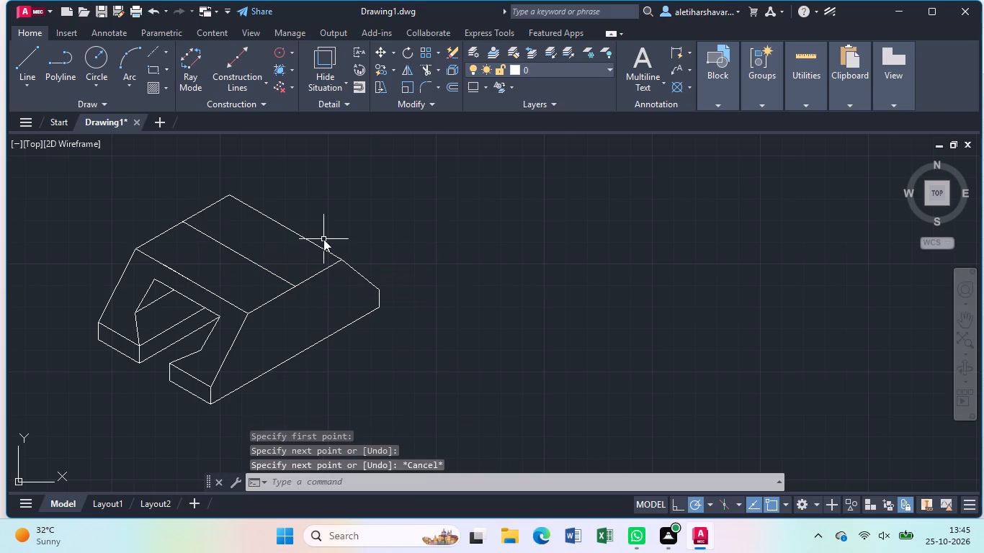
key(Return)
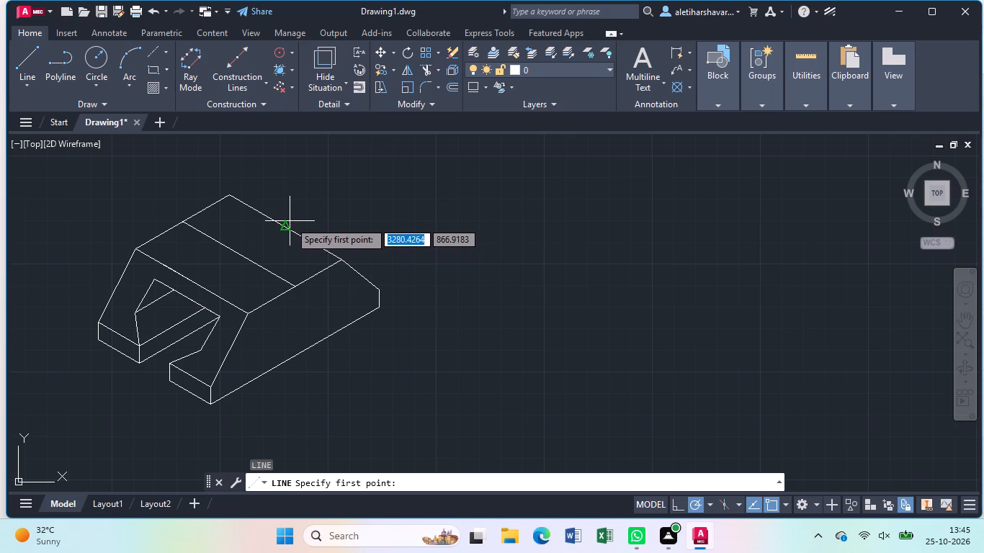
click(288, 225)
click(189, 281)
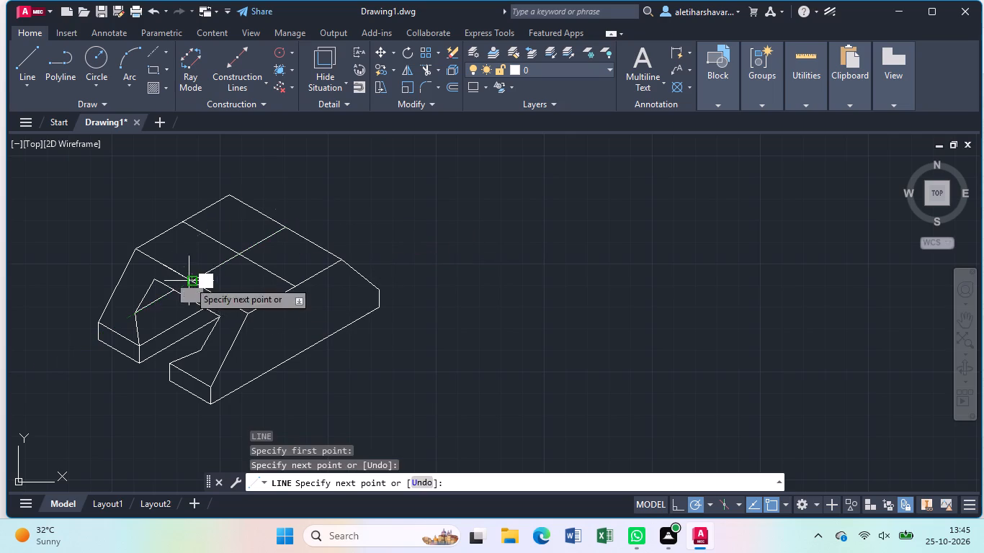
key(Escape)
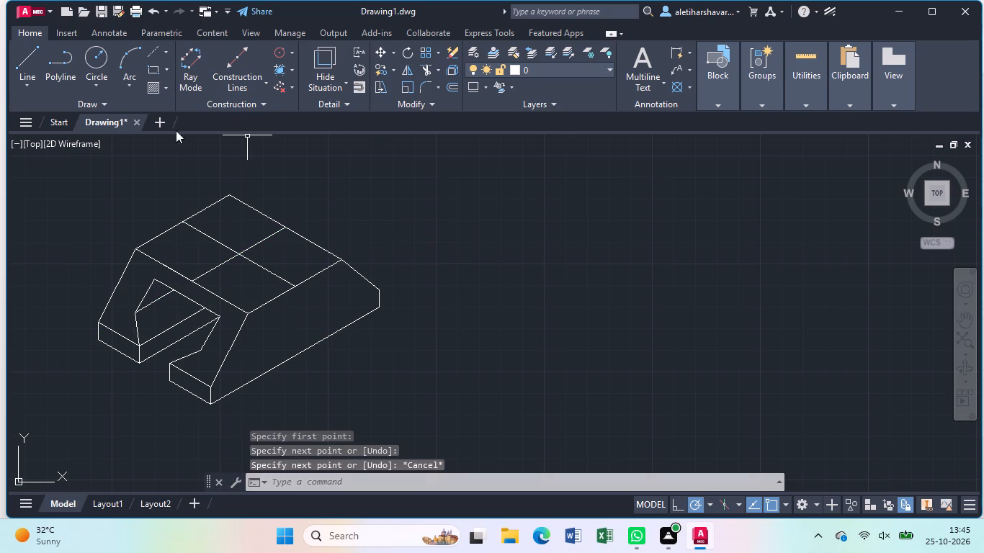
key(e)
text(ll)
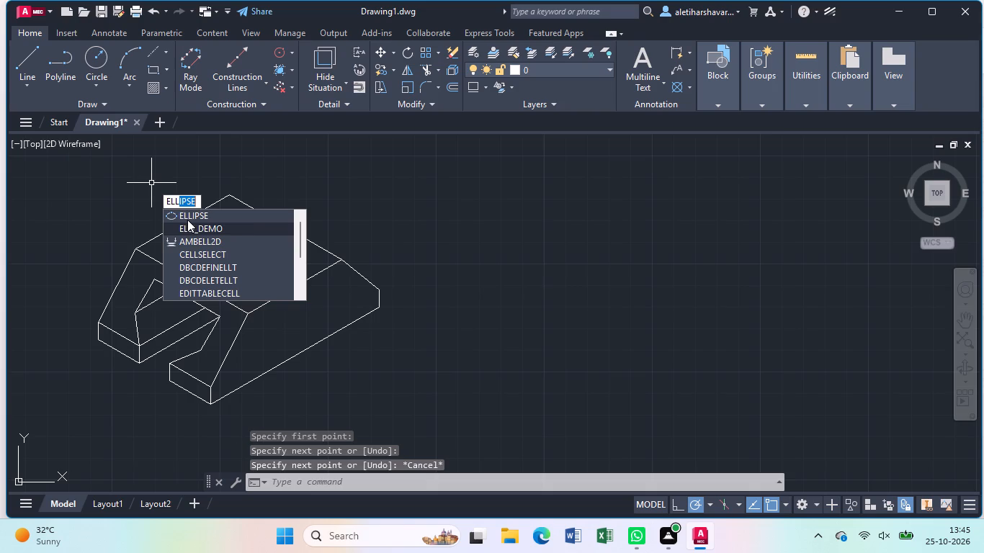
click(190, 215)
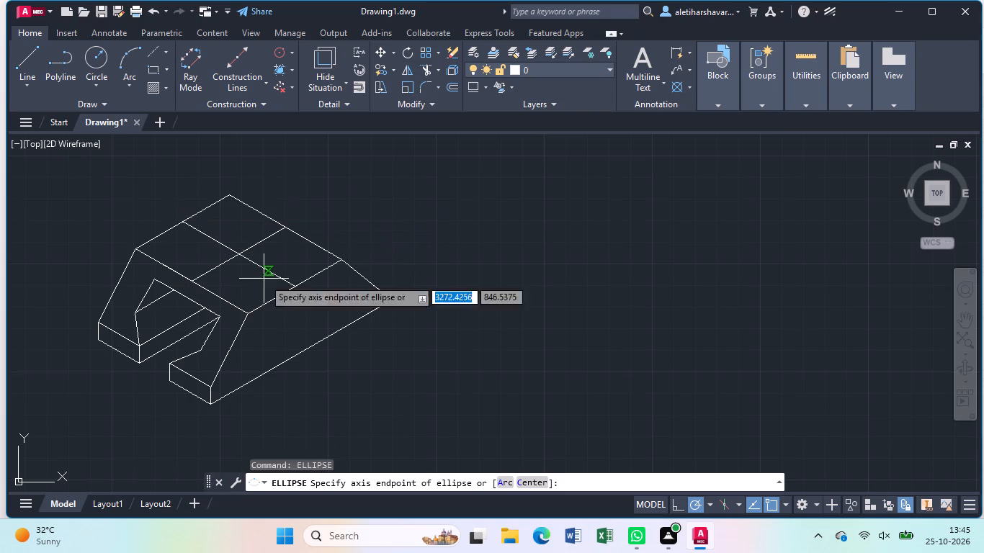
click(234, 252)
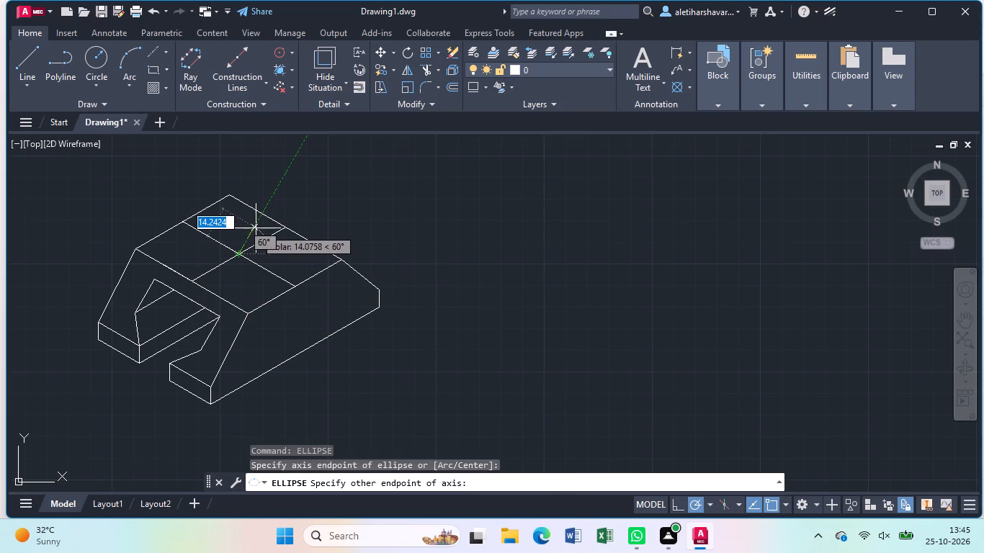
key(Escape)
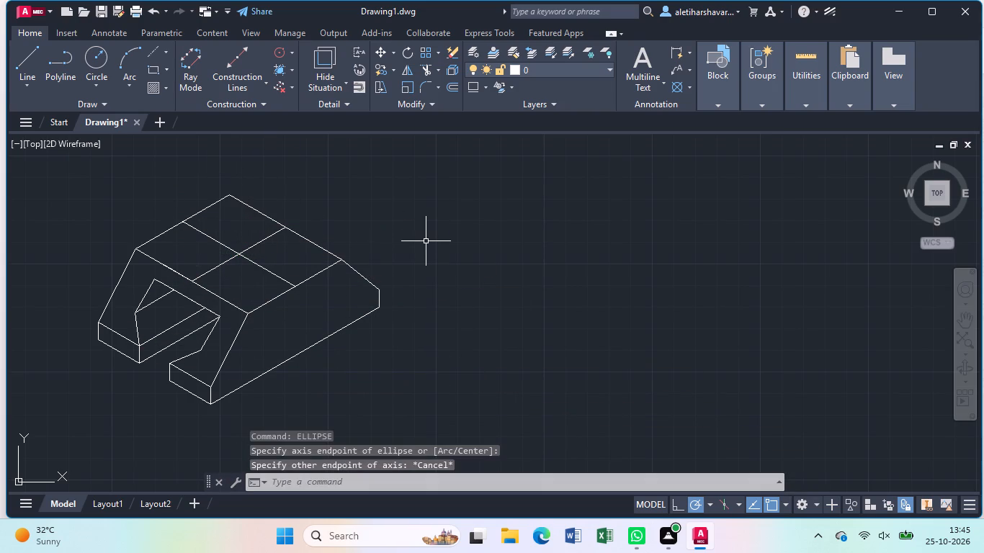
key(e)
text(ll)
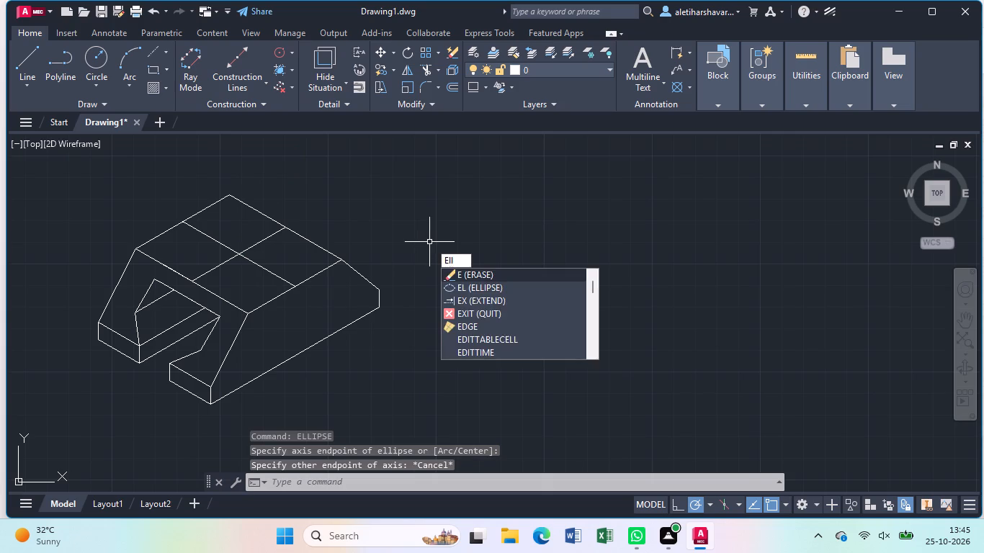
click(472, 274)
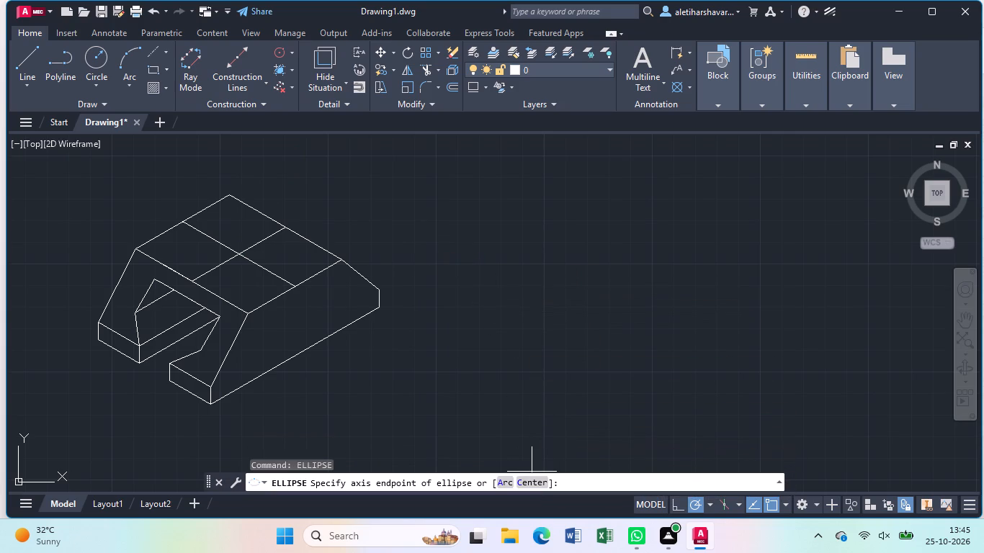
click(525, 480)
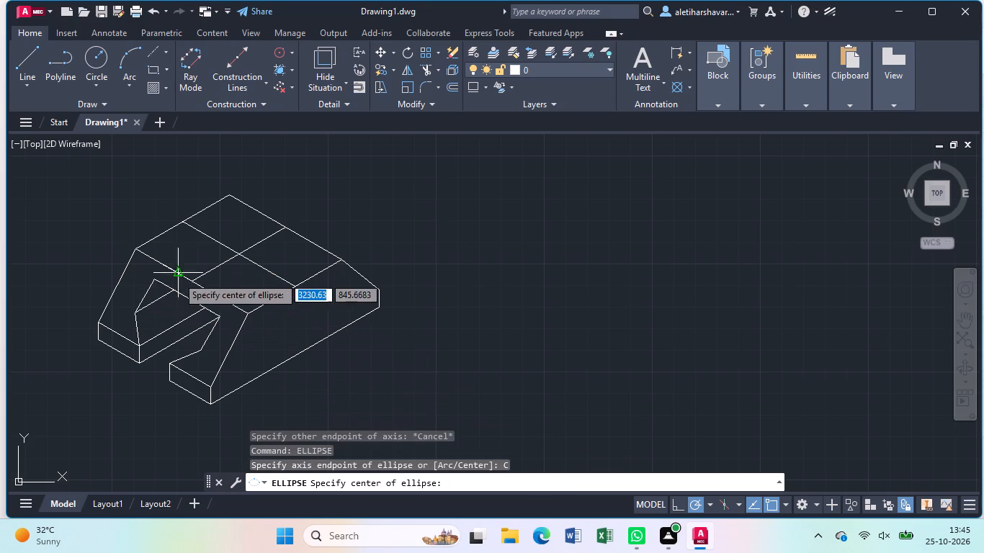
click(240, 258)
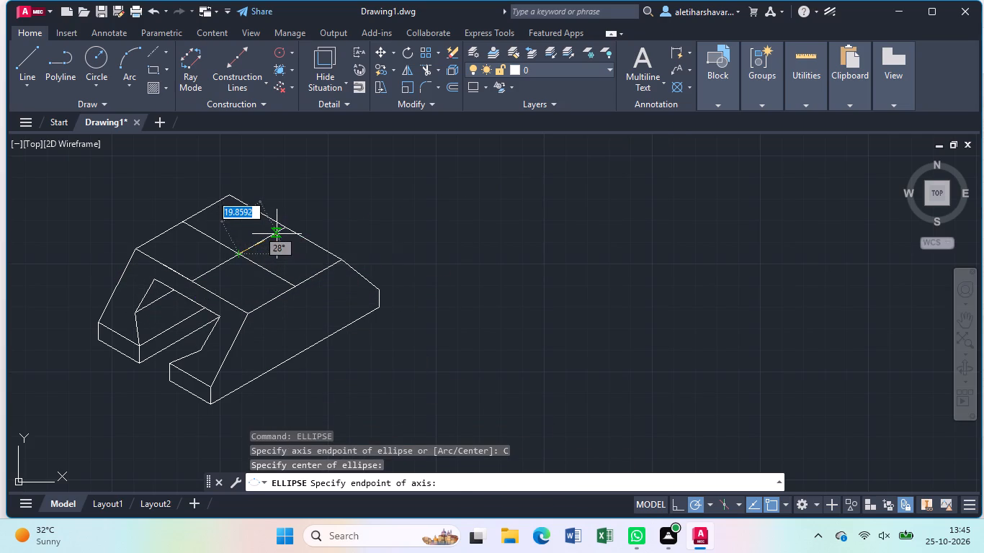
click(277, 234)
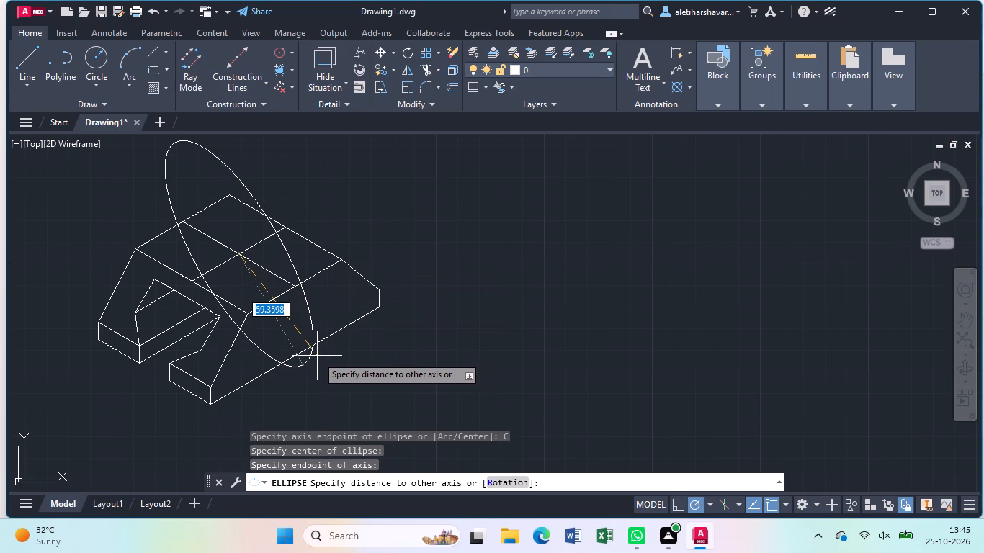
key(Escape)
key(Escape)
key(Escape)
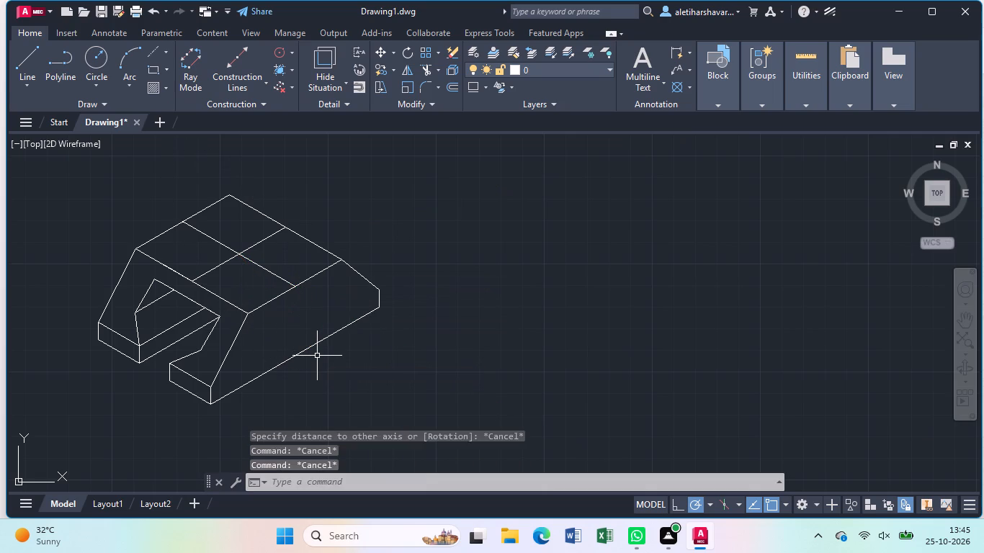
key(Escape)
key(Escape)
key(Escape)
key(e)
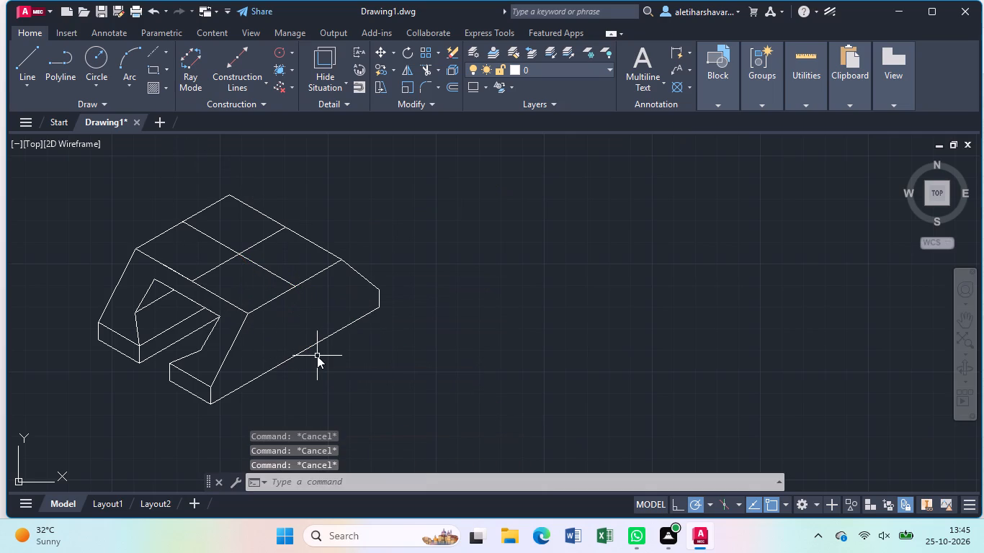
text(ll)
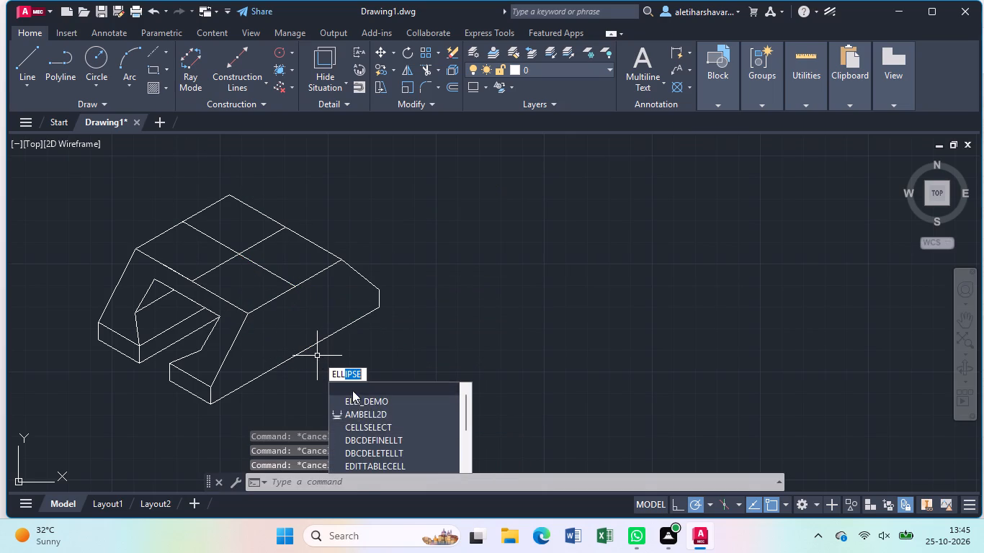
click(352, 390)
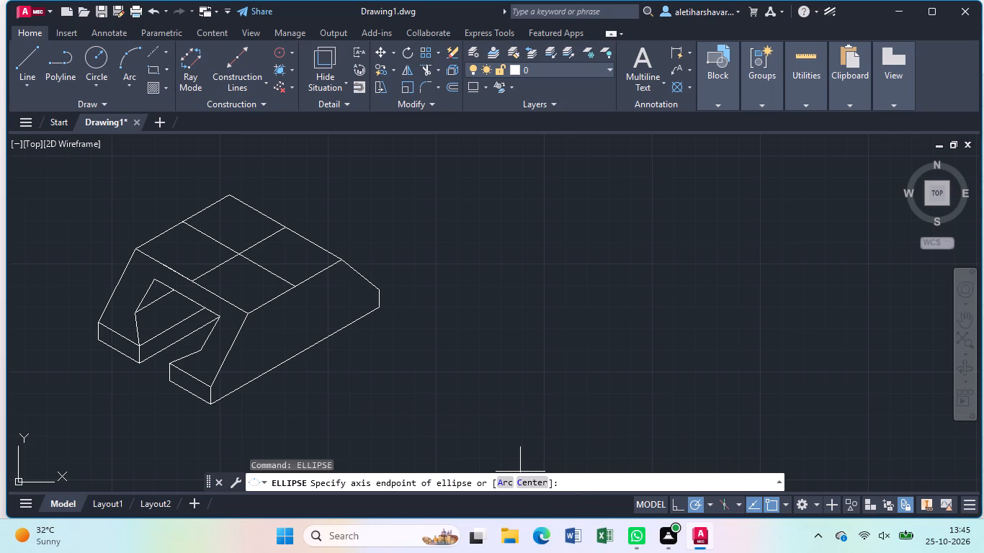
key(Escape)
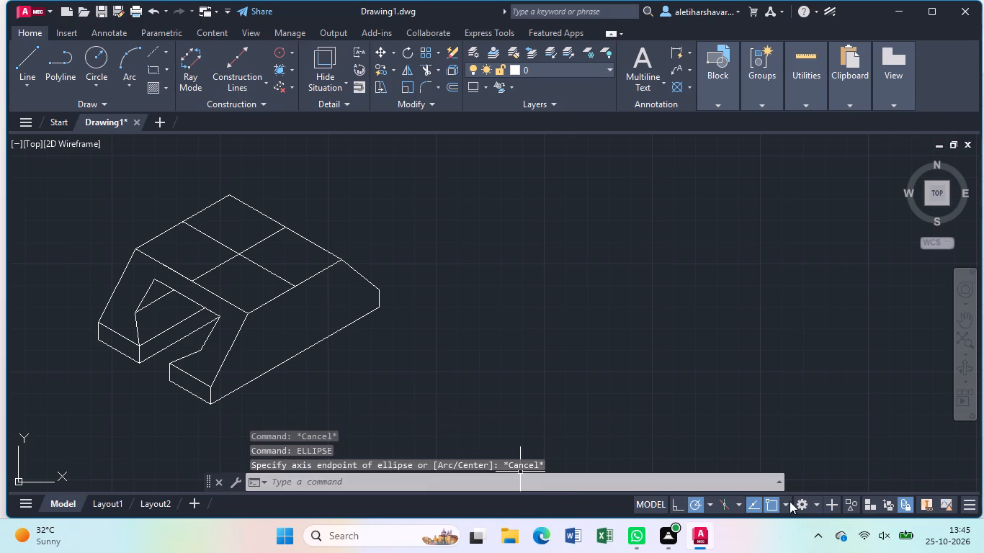
Turn on isometric drafting and draw an isocircle of radius 25 in the top isoplane, centred where the top face's centre lines cross.
click(723, 506)
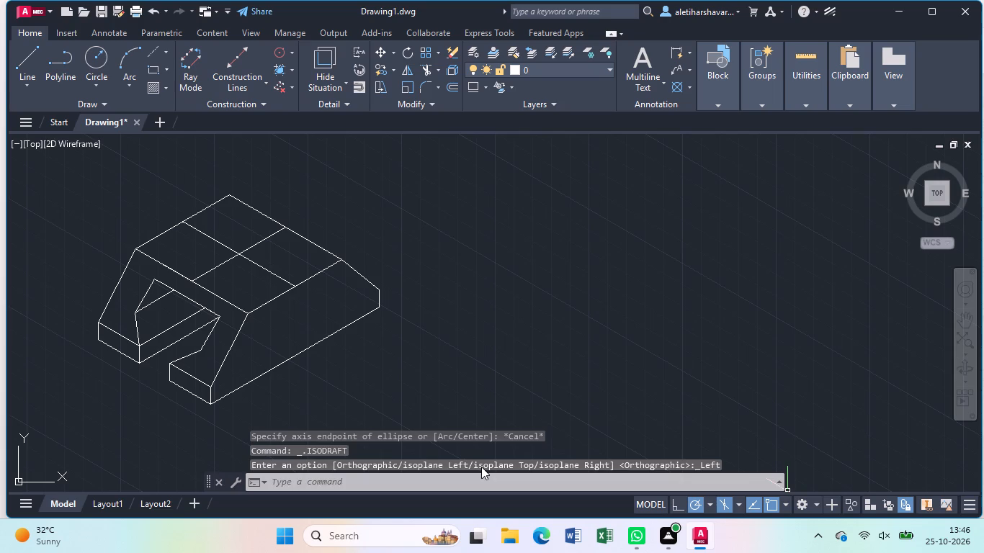
key(e)
text(ll)
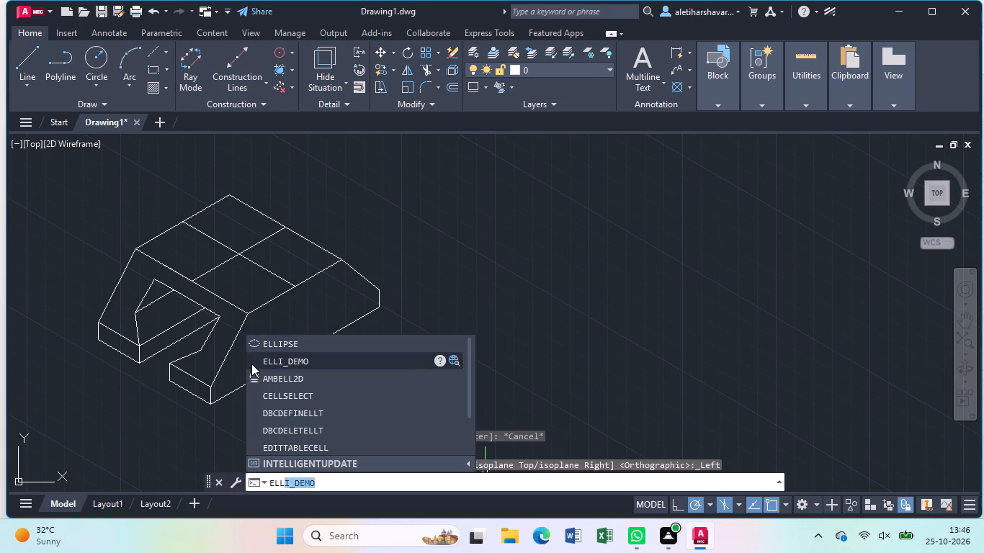
click(279, 342)
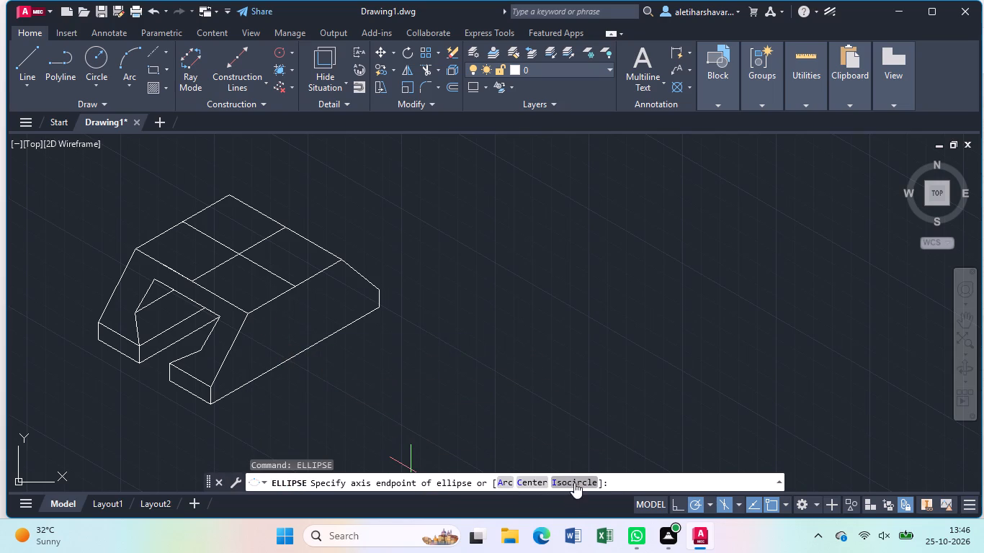
click(574, 482)
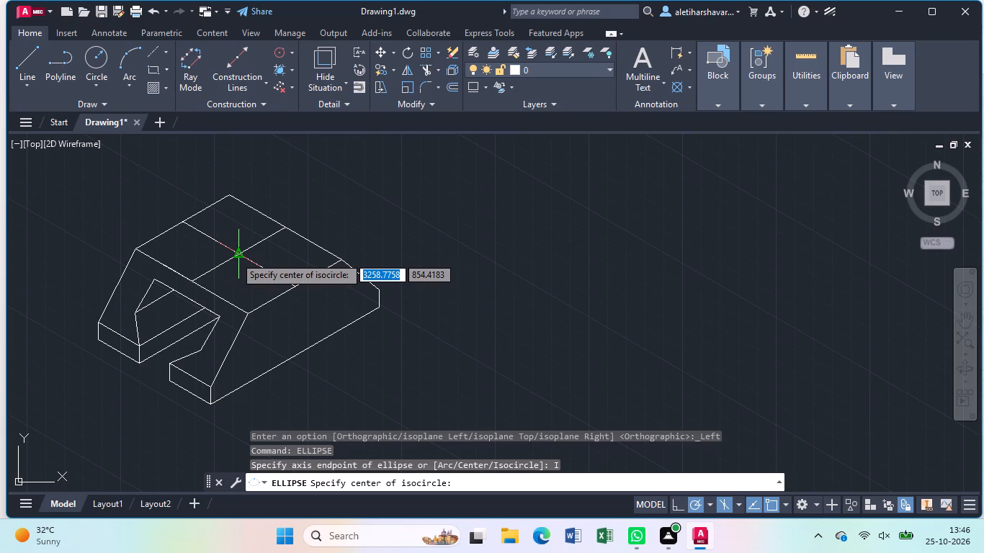
click(235, 256)
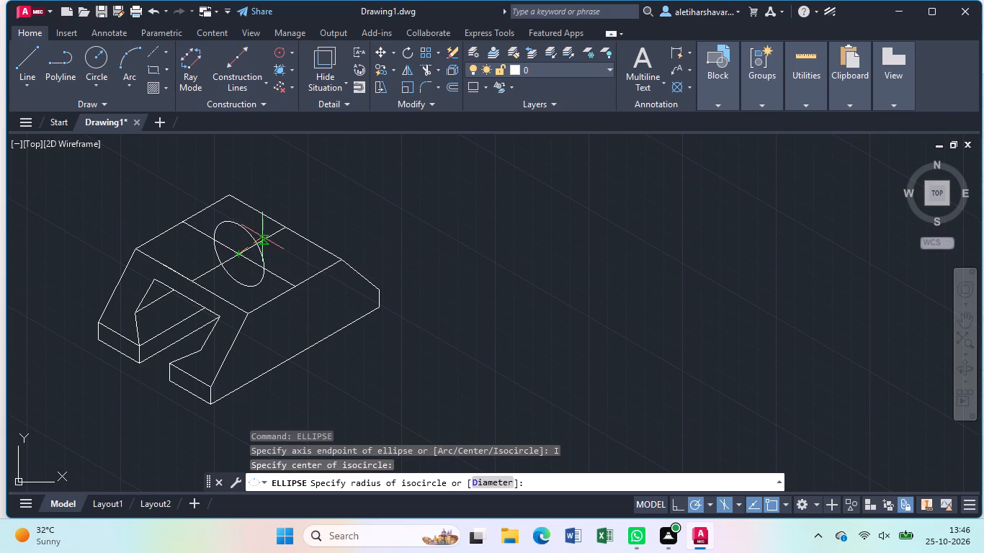
key(F5)
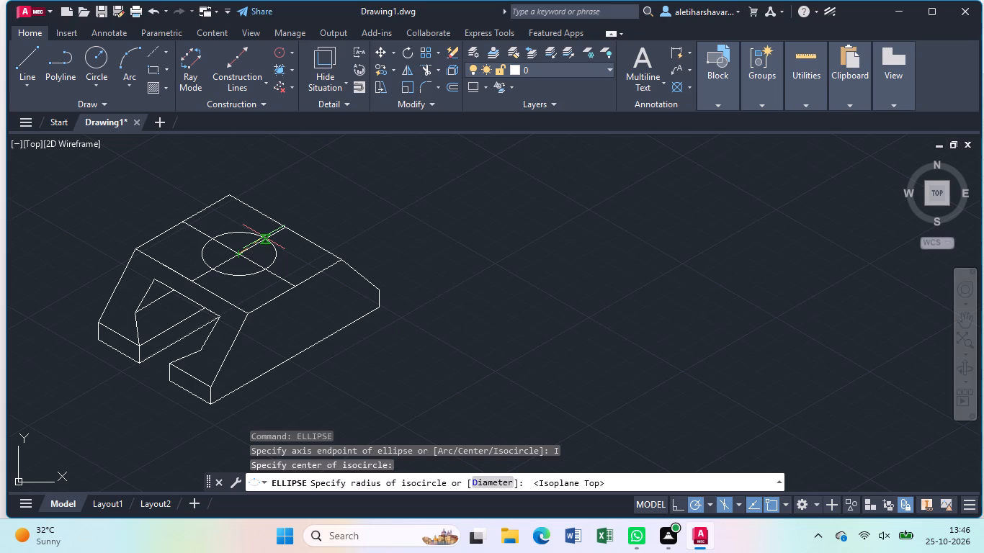
text(25)
key(Return)
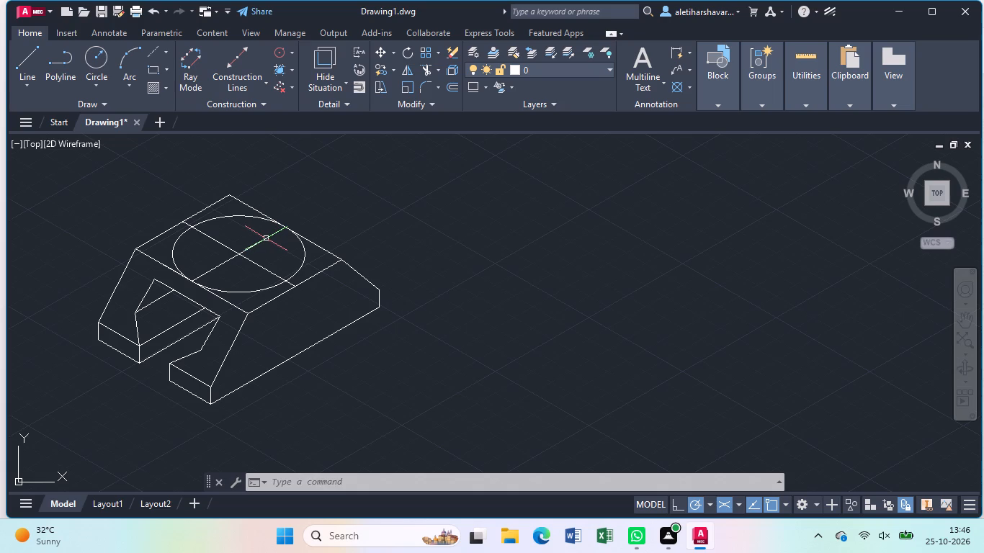
Draw a vertical line 16 units upward from the isocircle's centre.
key(l)
key(Return)
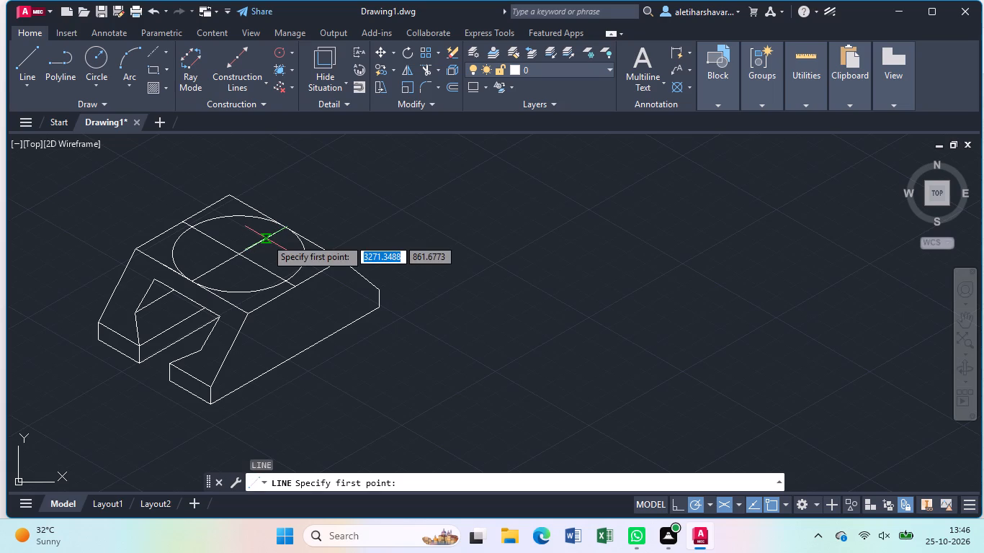
click(241, 254)
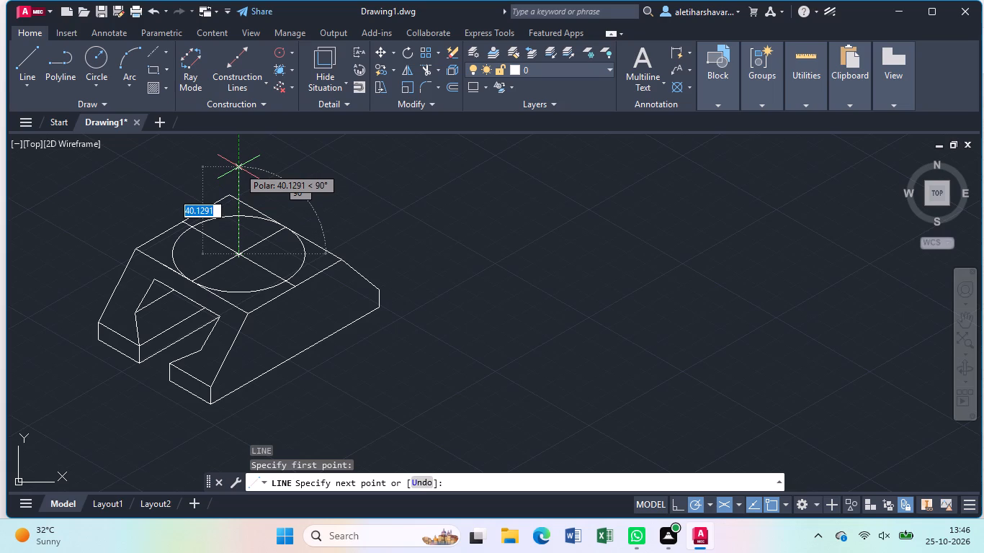
text(16)
key(Return)
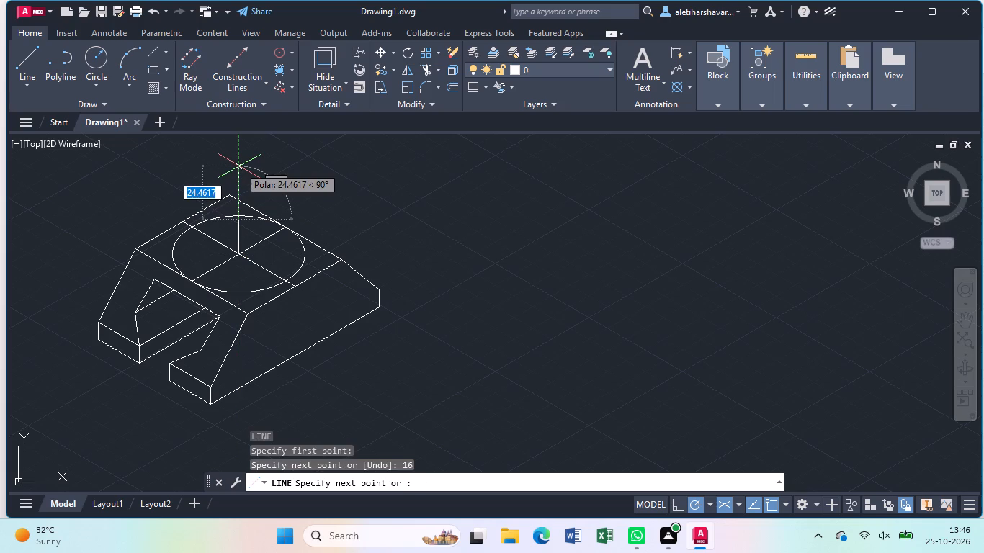
key(Escape)
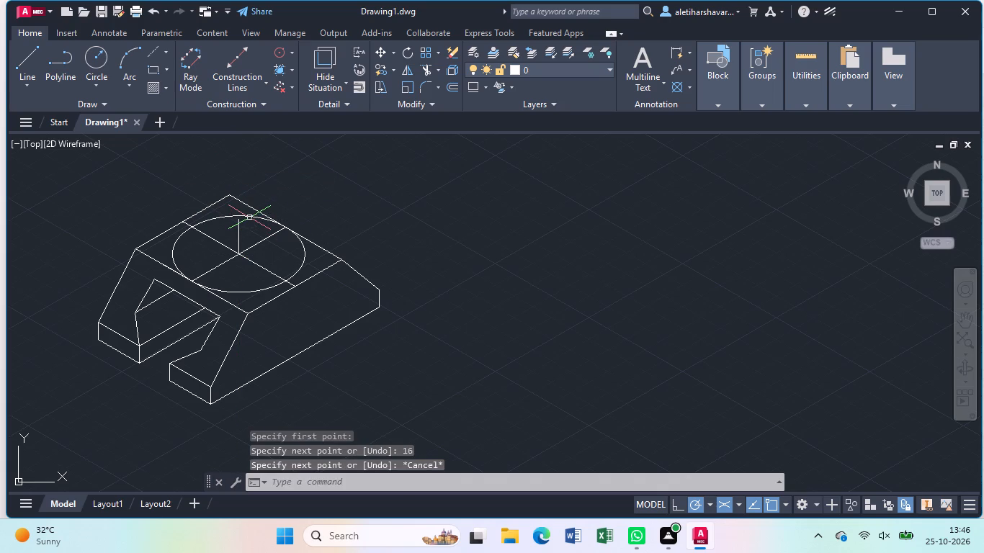
Copy the isocircle from its centre to the upper end of the 16-unit vertical line.
click(250, 215)
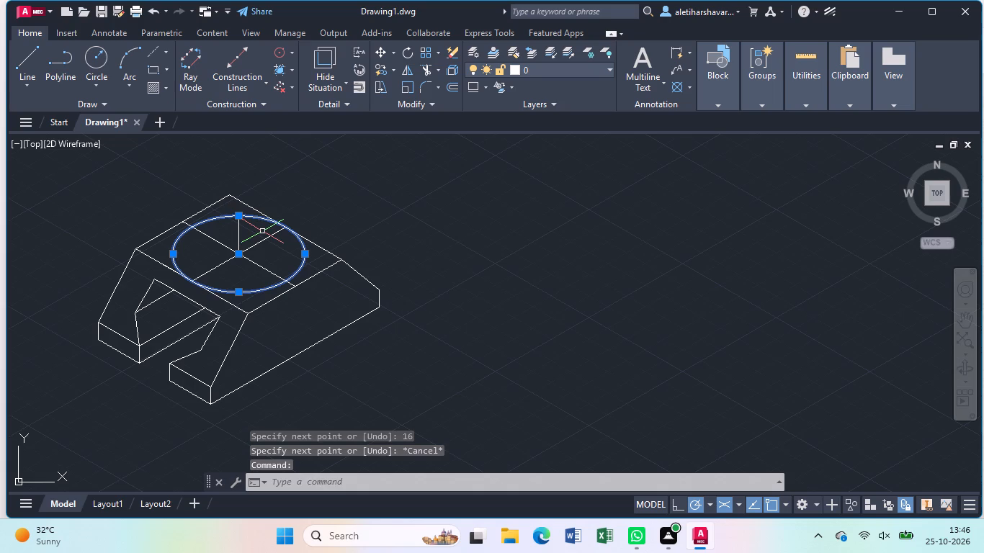
text(co)
key(Return)
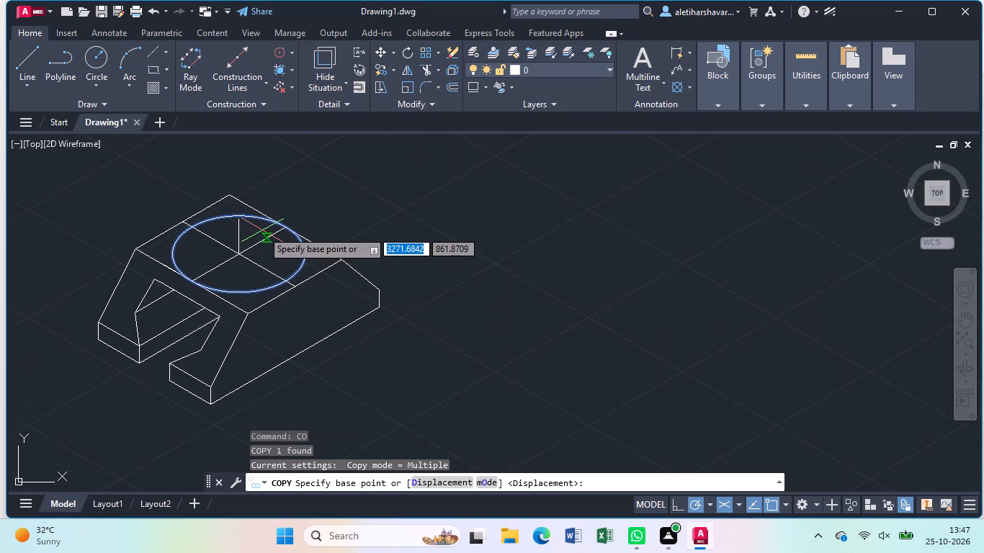
click(235, 255)
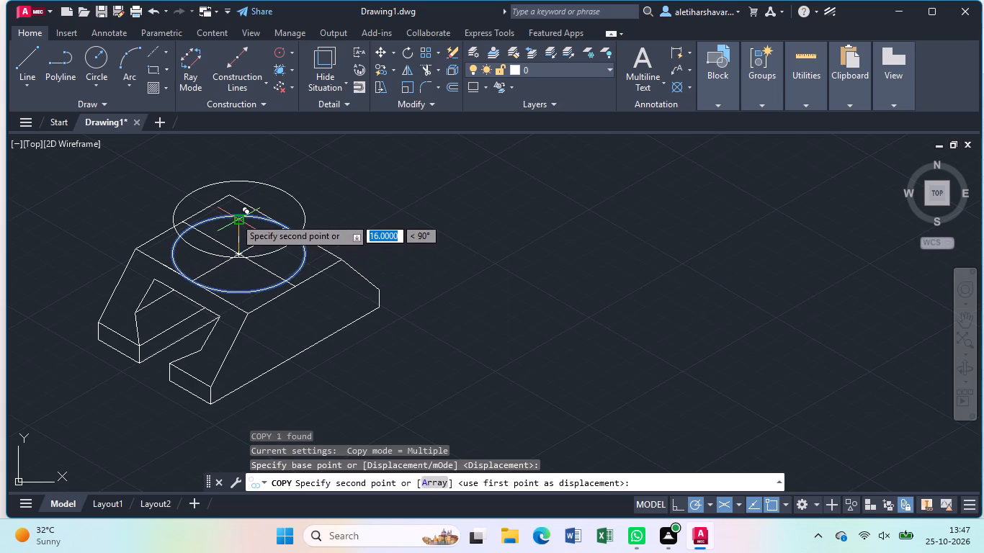
click(235, 217)
key(Escape)
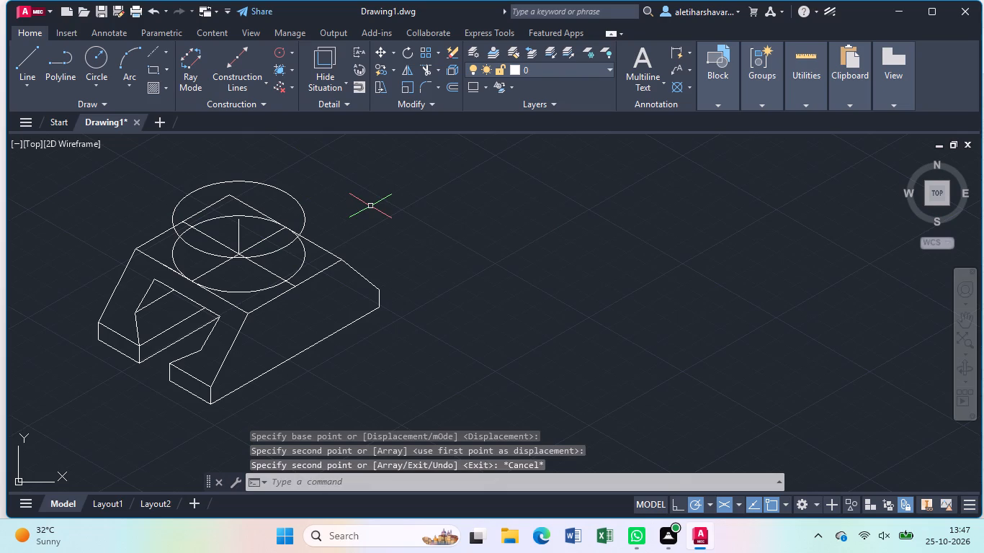
Draw a vertical line from the lower isocircle's right quadrant up past the upper isocircle.
key(l)
key(Return)
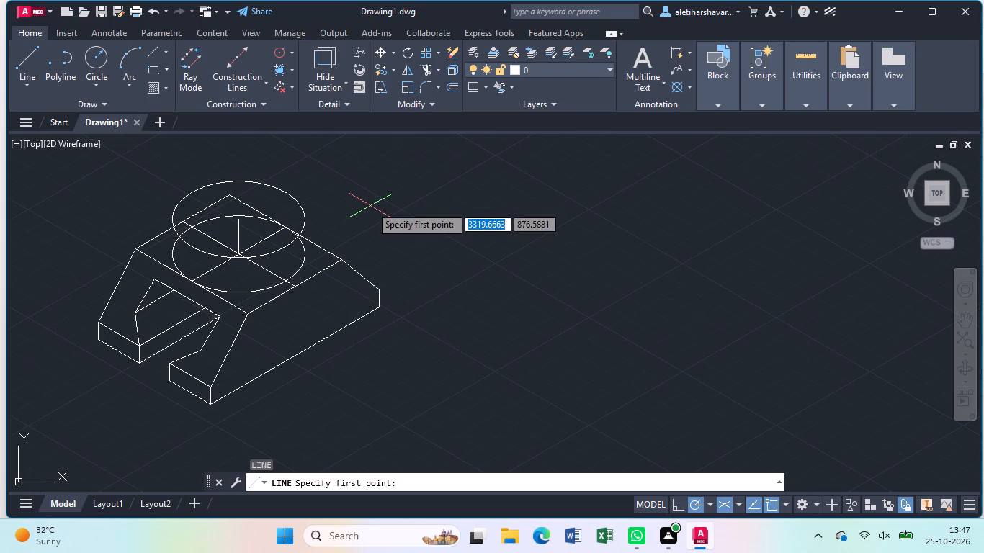
click(302, 256)
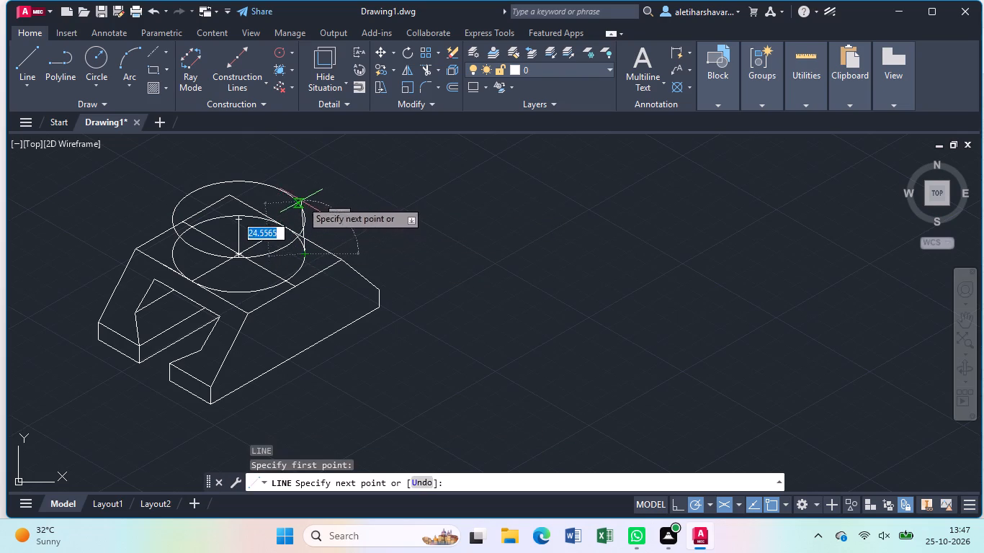
click(305, 195)
key(Escape)
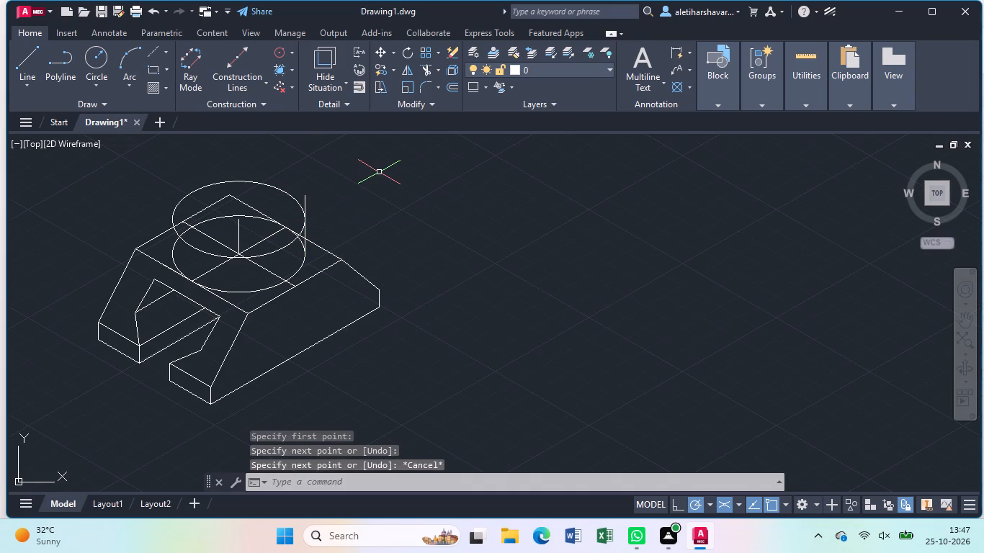
Trim that line's excess above the upper isocircle's right quadrant and trim away the rear arc portions of the lower isocircle.
text(tr)
key(Return)
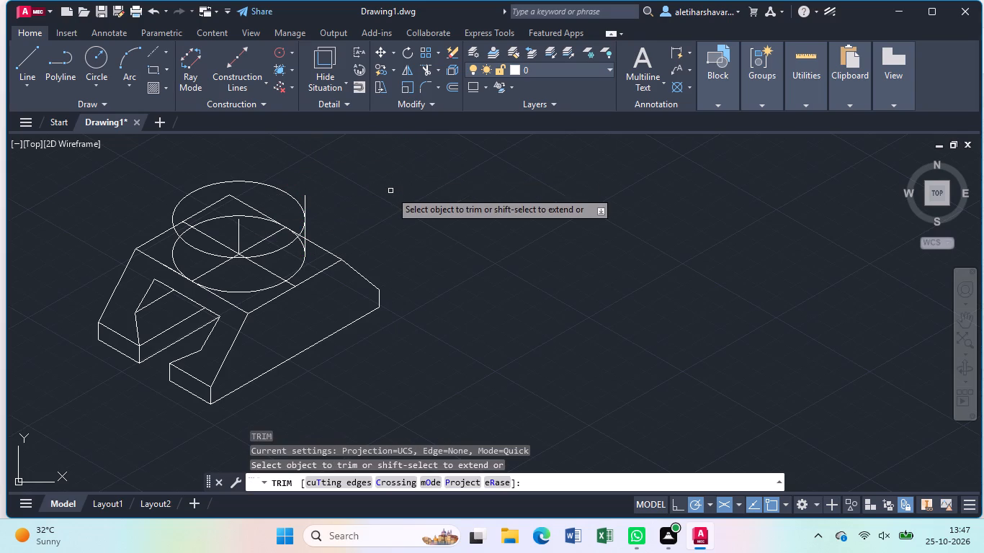
click(305, 202)
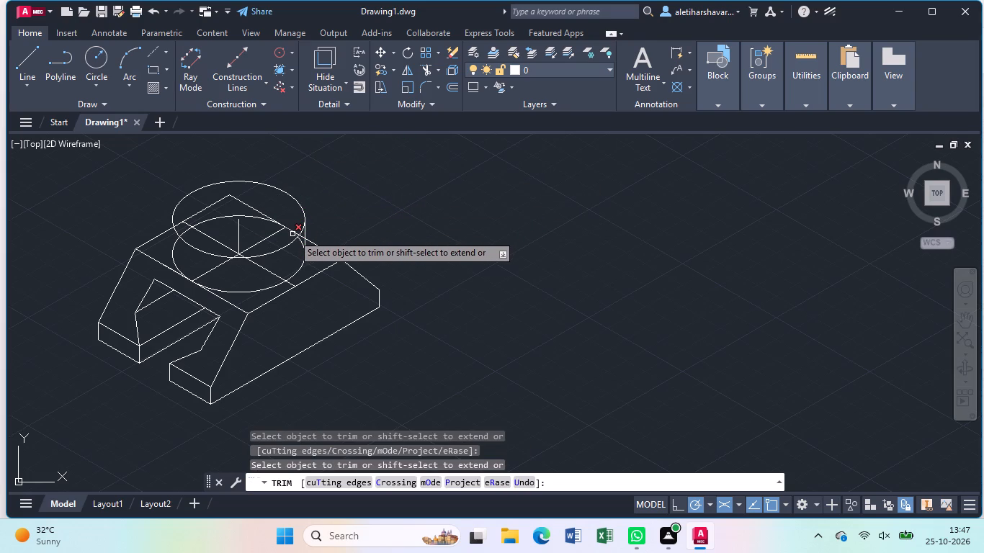
click(292, 234)
click(299, 242)
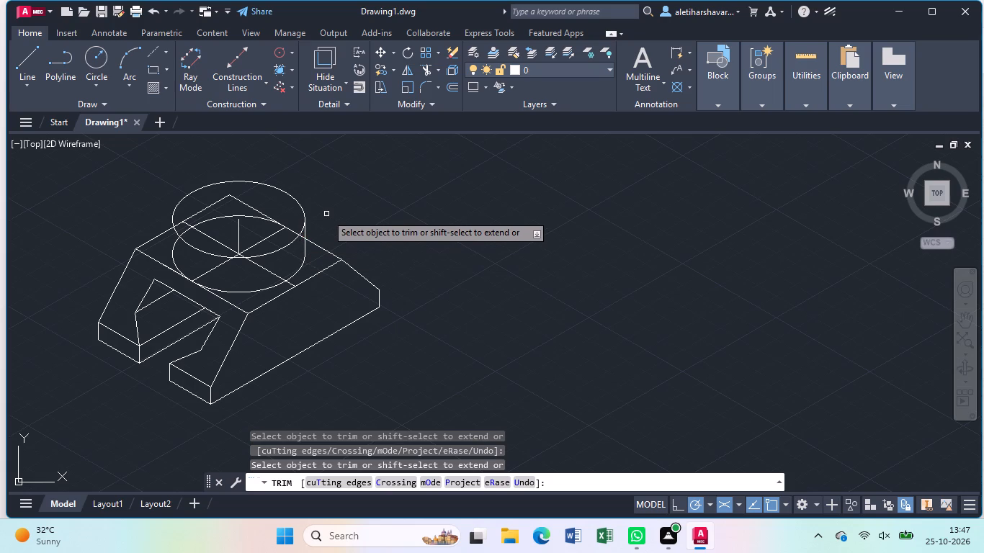
click(213, 217)
click(184, 230)
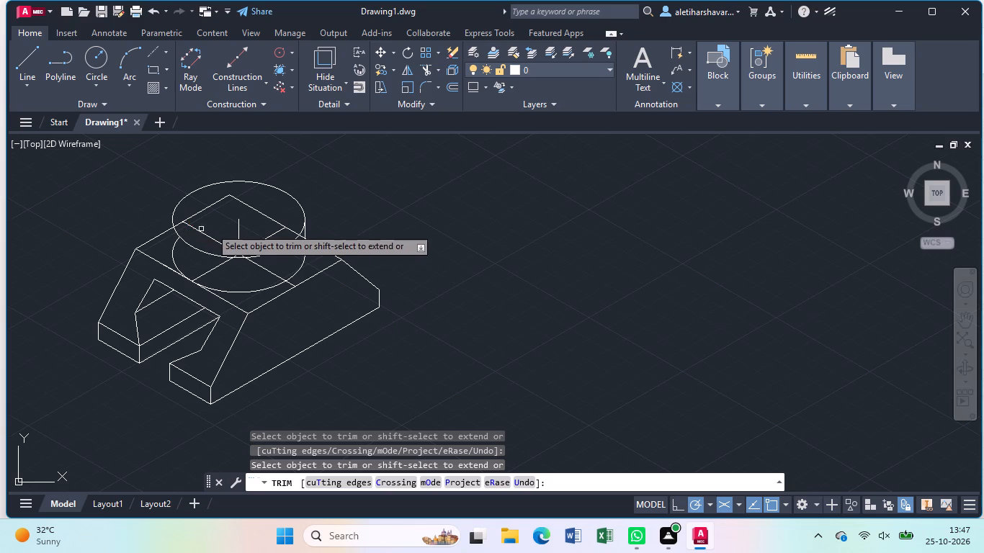
key(Escape)
Draw a vertical line from the lower isocircle's left quadrant up past the upper isocircle.
key(l)
key(Return)
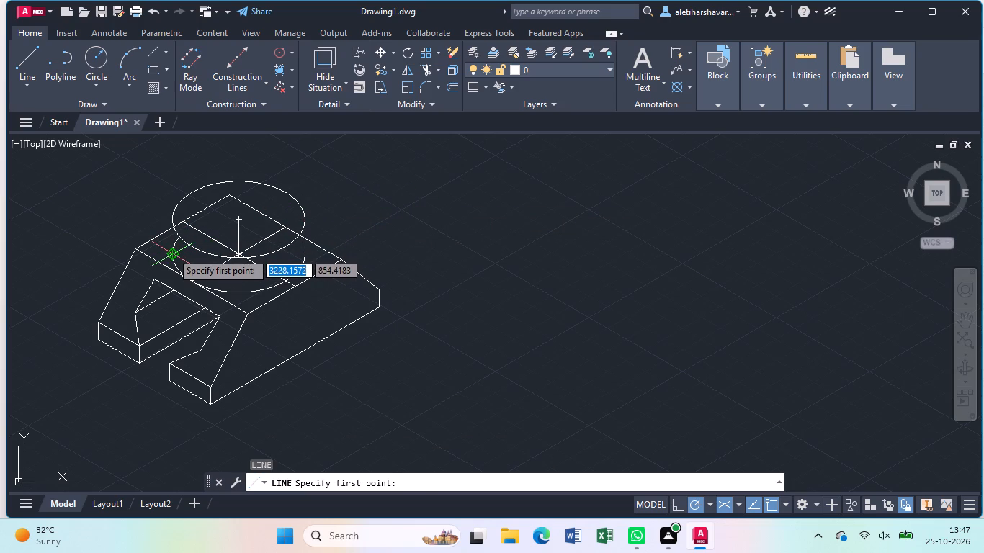
click(171, 252)
click(169, 193)
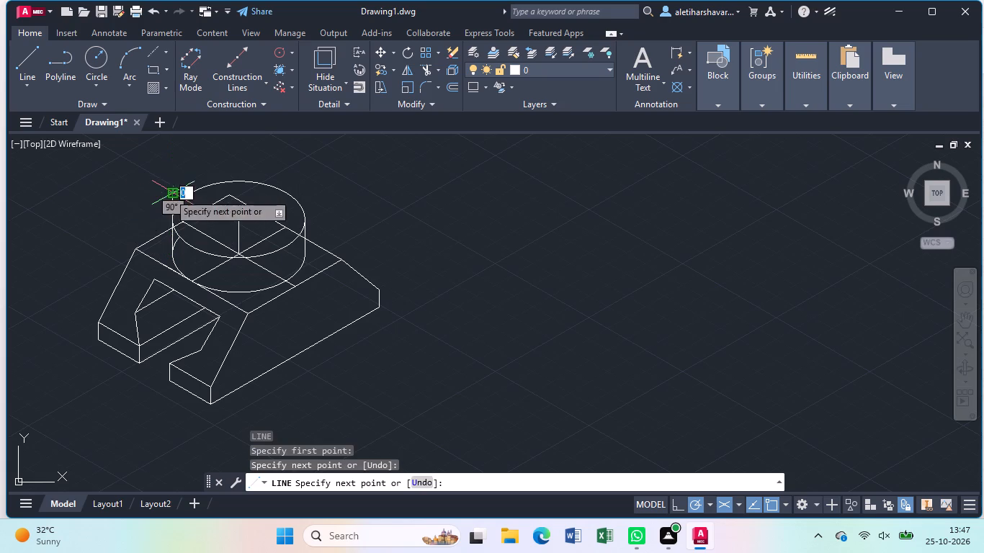
key(Escape)
Trim the left vertical line's excess above the upper isocircle and the lower isocircle's leftover arc inside the cylinder's left side.
text(tr)
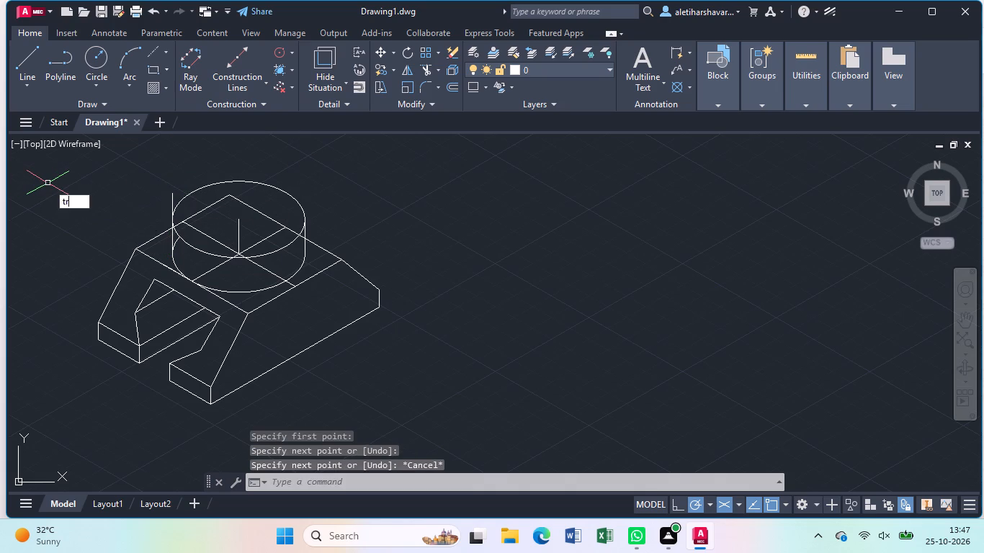
key(Return)
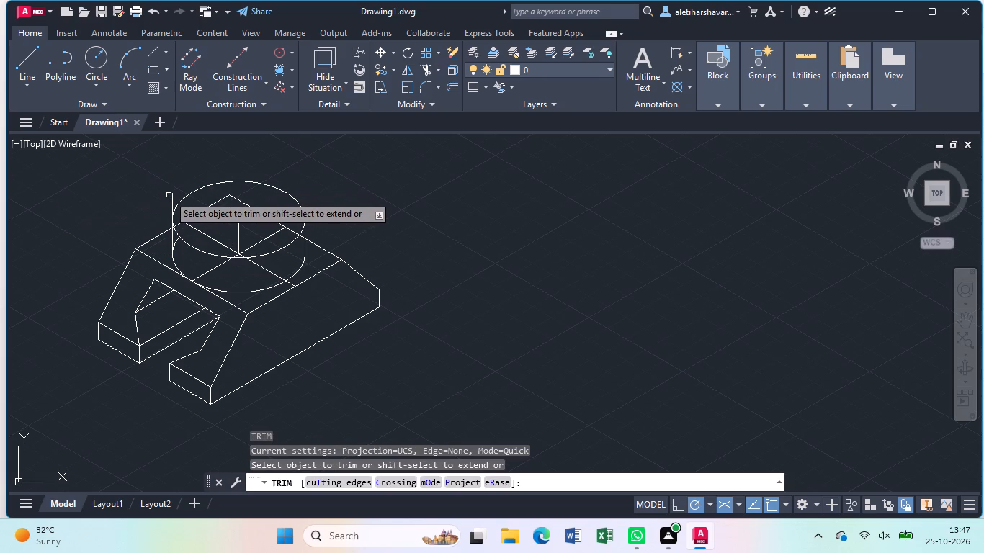
click(173, 197)
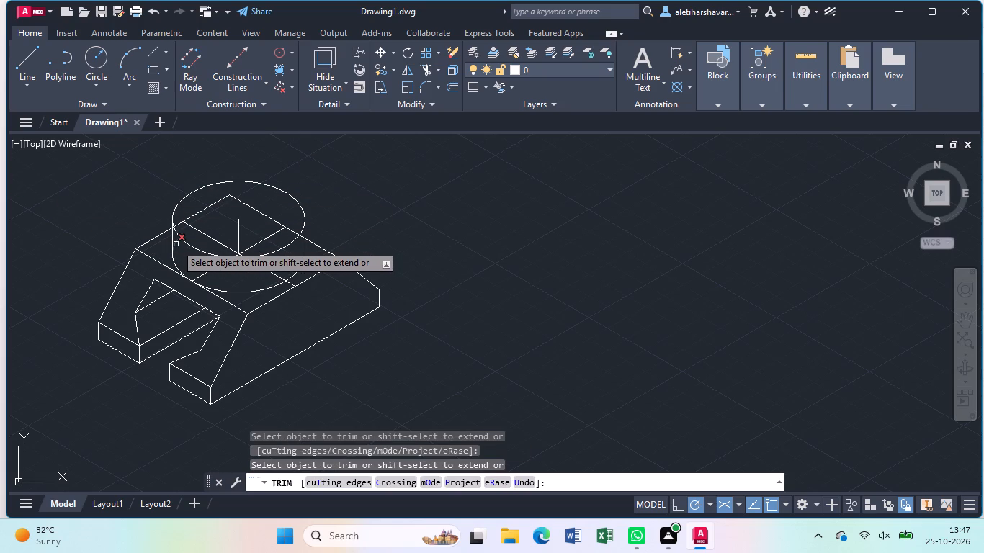
click(176, 244)
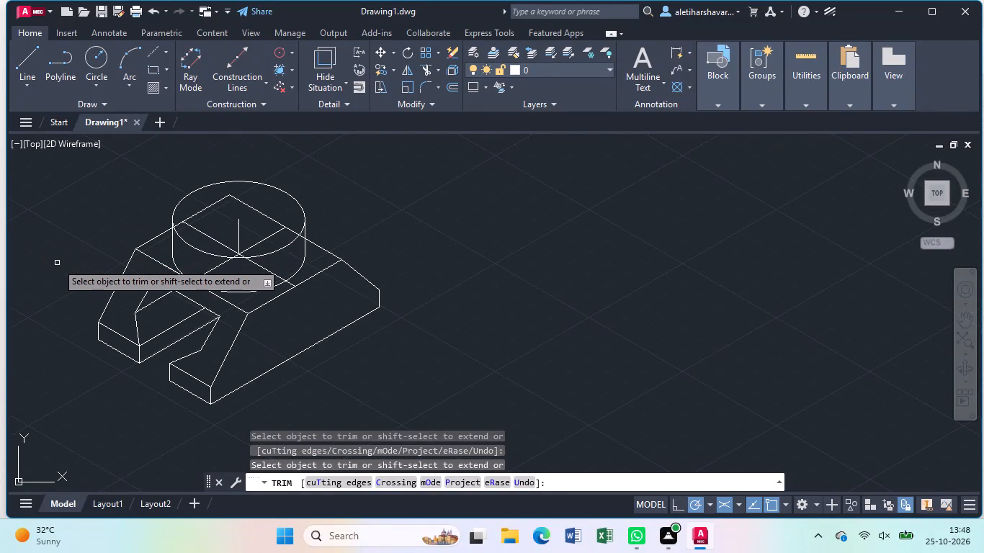
key(Escape)
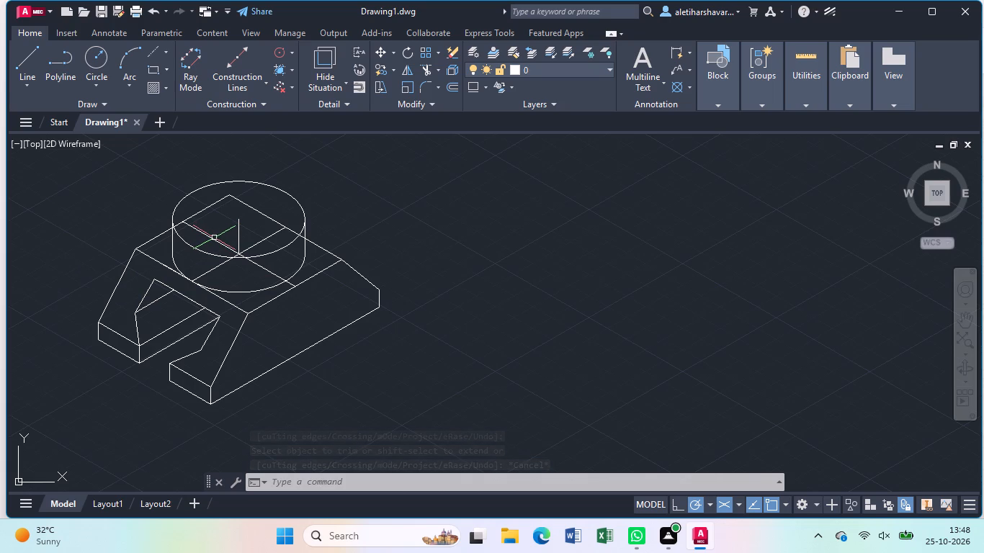
Draw connected lines from the boss's top isocircle centre: 38 vertically upward, 25 at 30°, and 50 back at 210°.
key(l)
key(Return)
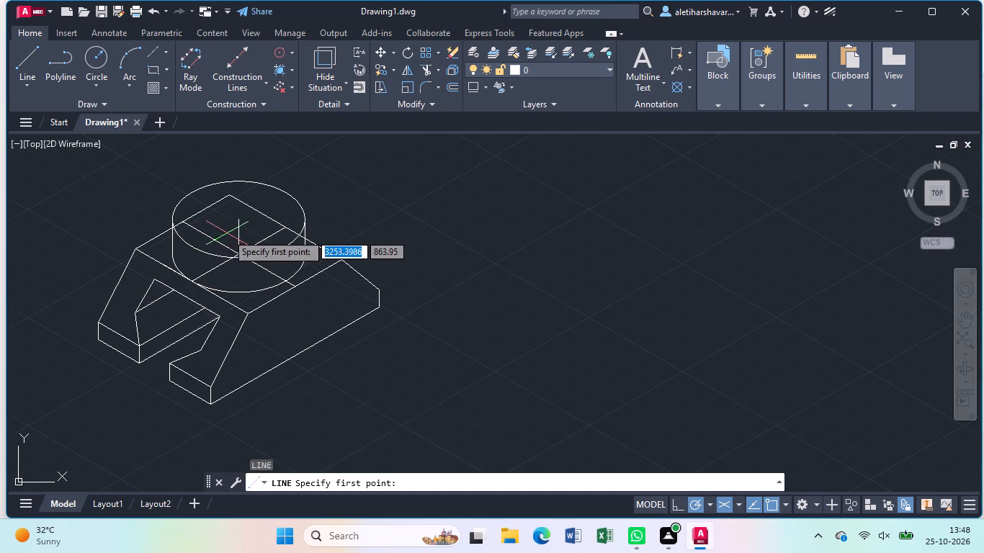
middle_drag(235, 230, 308, 297)
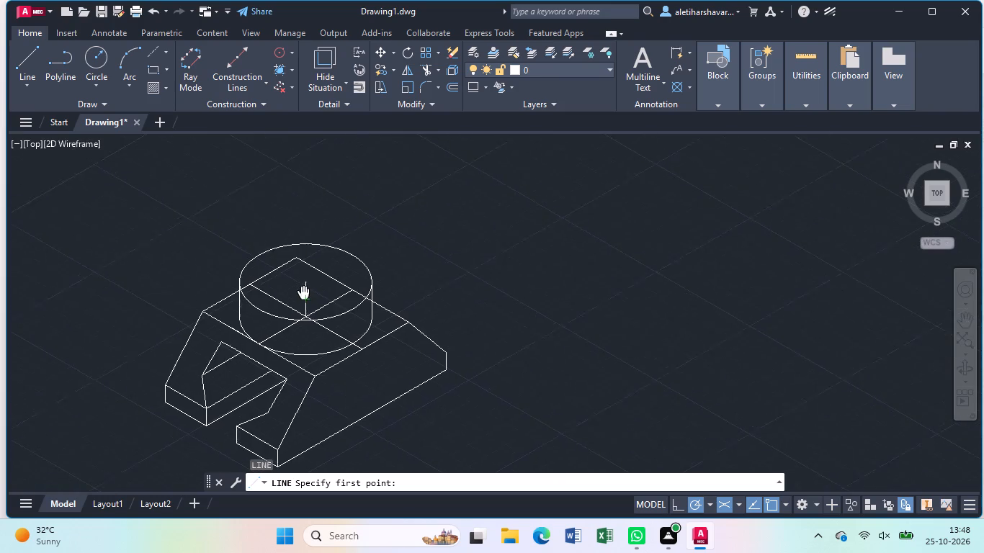
middle_drag(308, 297, 334, 312)
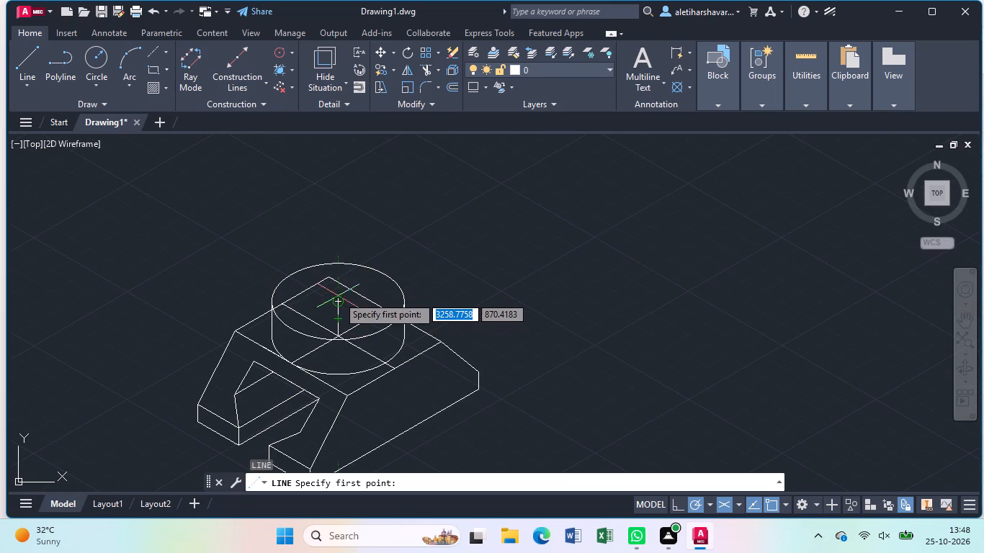
click(338, 298)
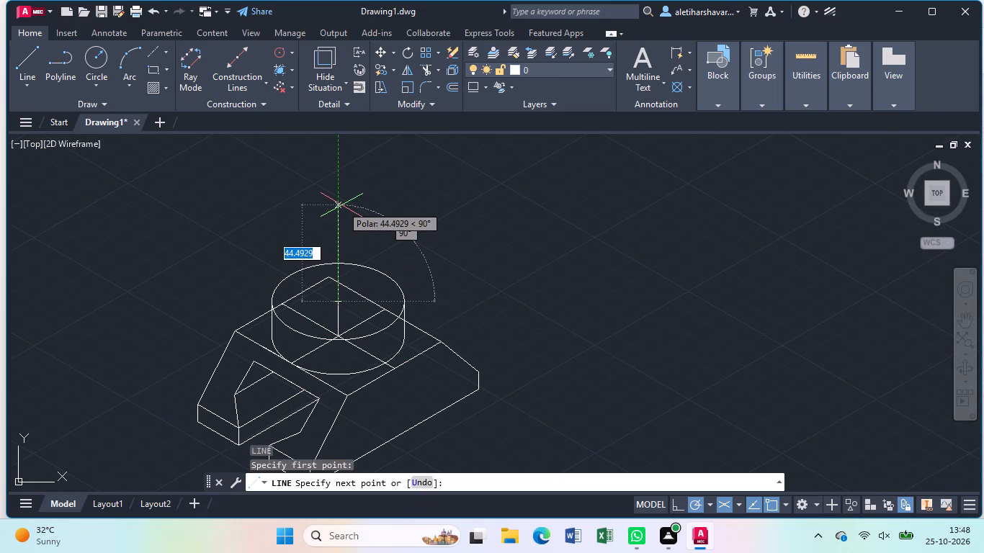
text(38)
key(Return)
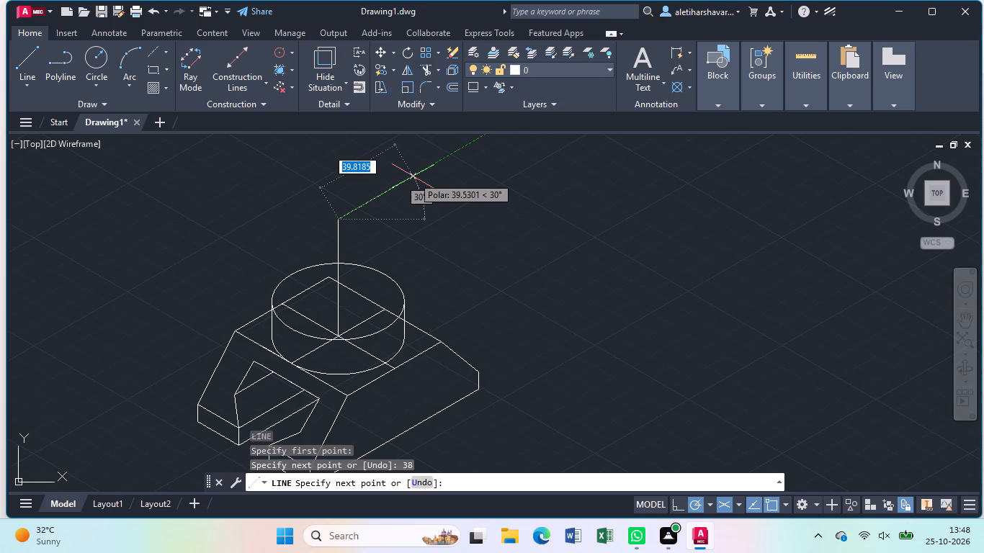
text(25)
key(Return)
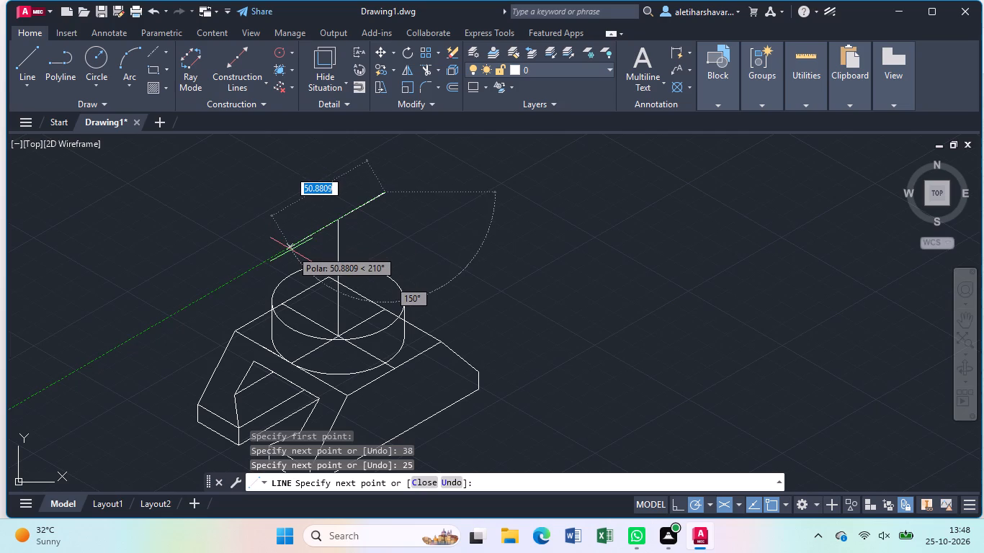
text(50)
key(Return)
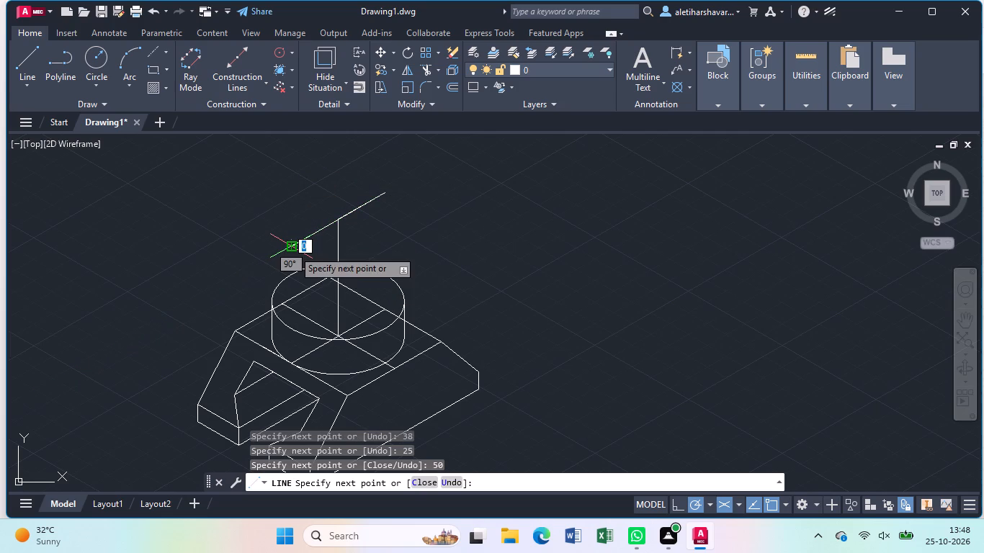
key(Escape)
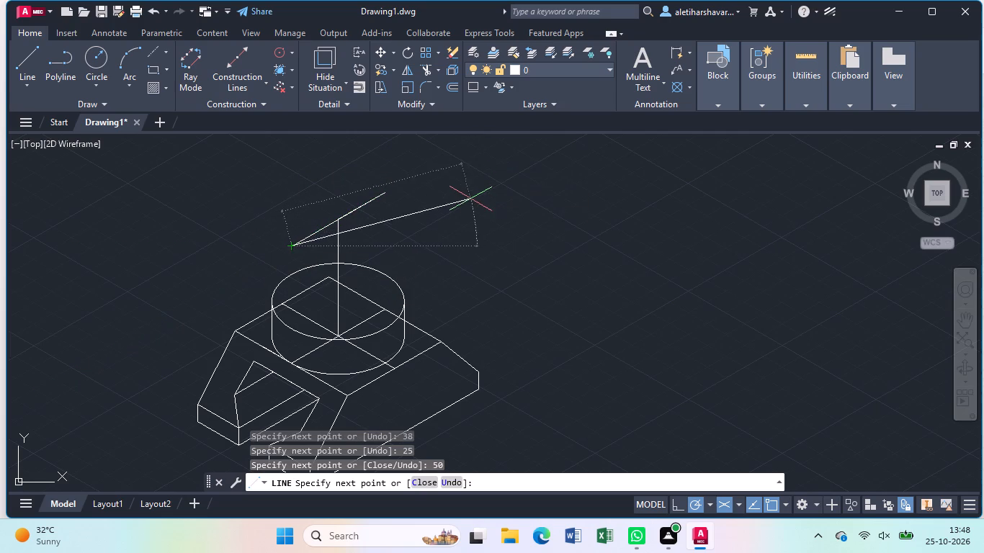
Copy the boss's top isocircle from its centre to the upper end of the 38-unit vertical line.
click(393, 276)
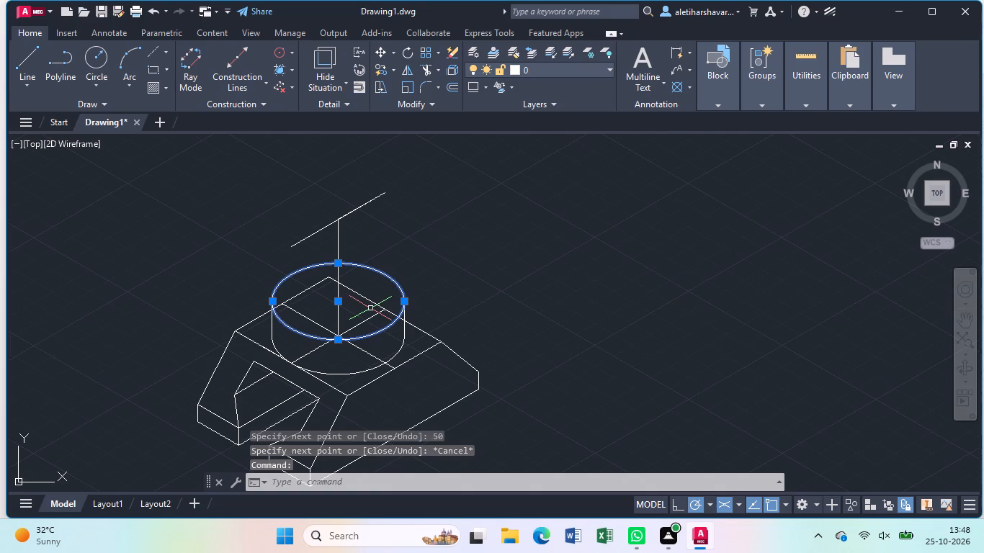
text(co)
key(Return)
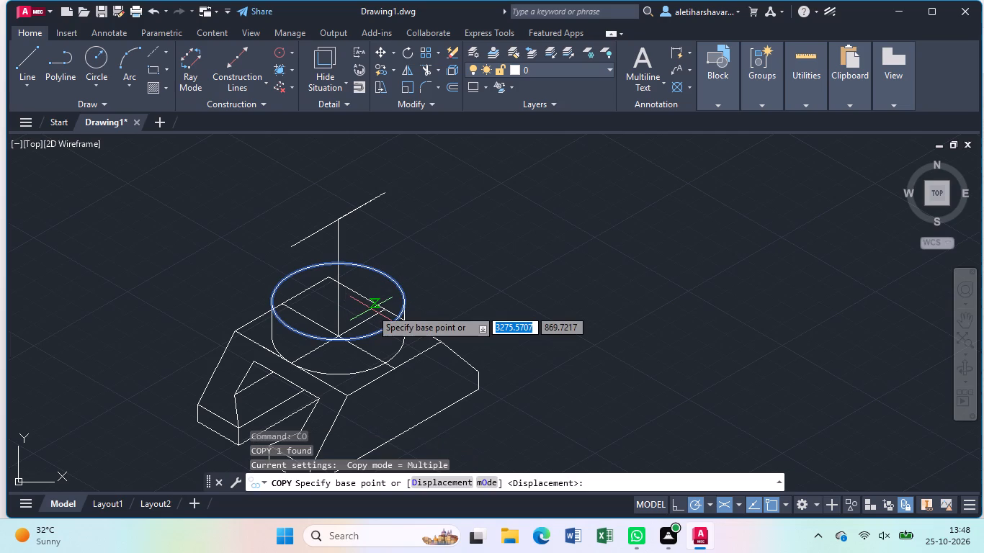
click(334, 305)
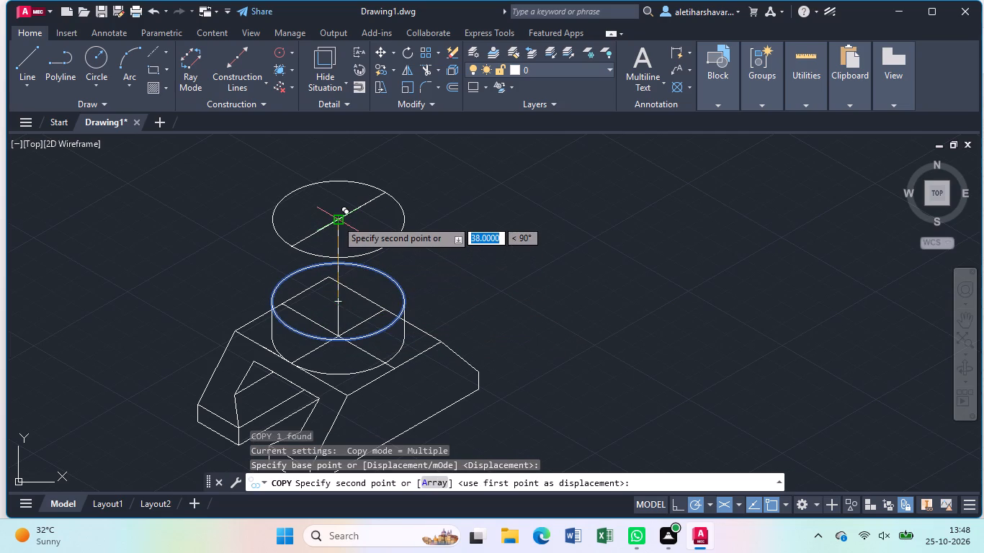
click(336, 218)
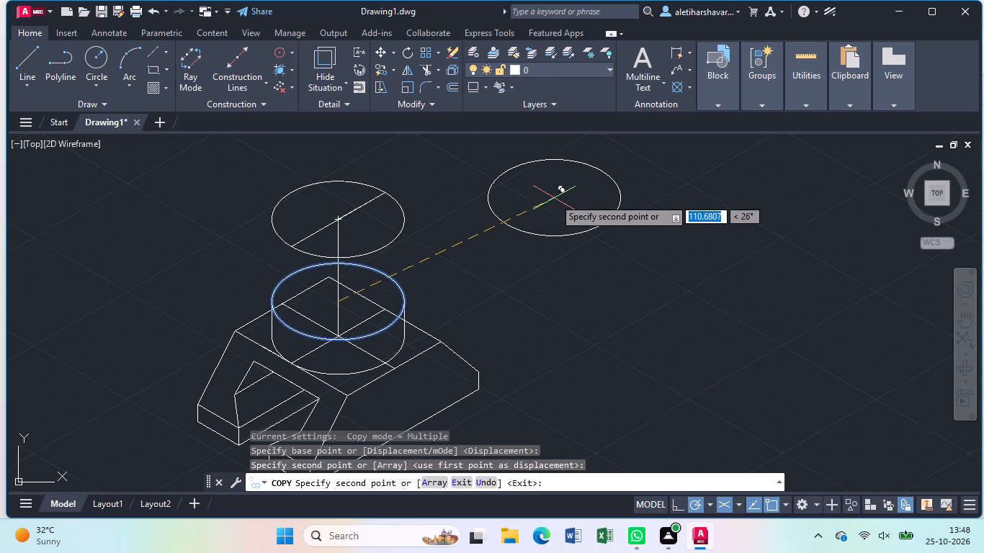
key(Escape)
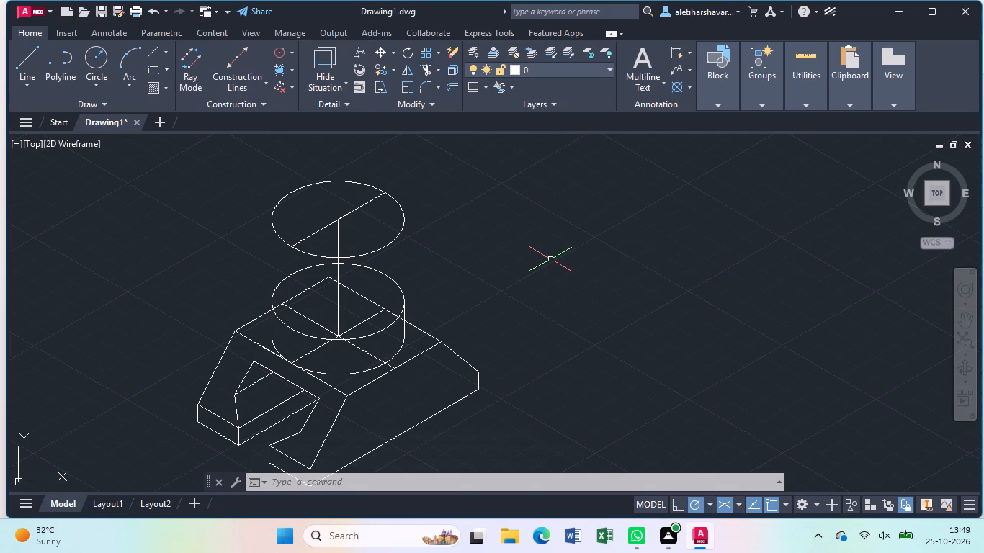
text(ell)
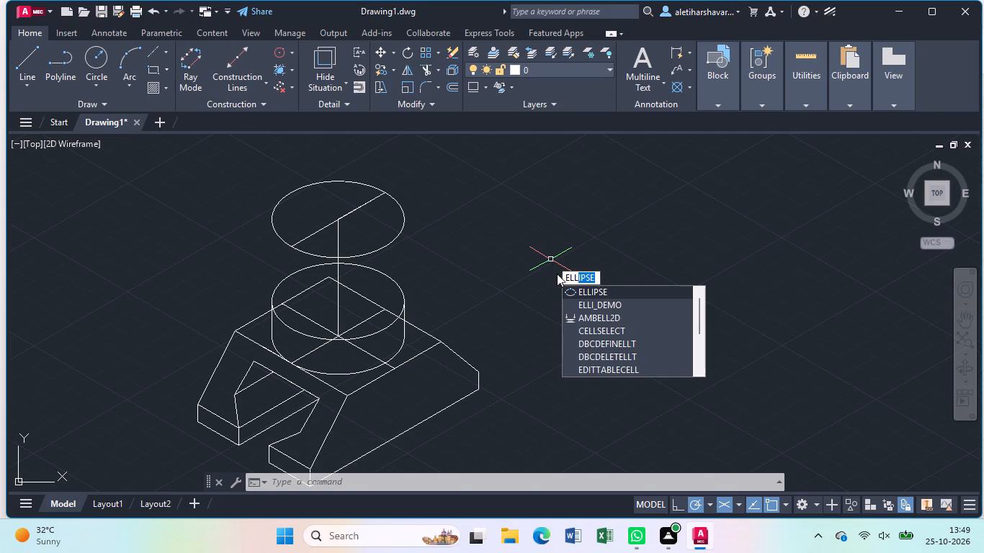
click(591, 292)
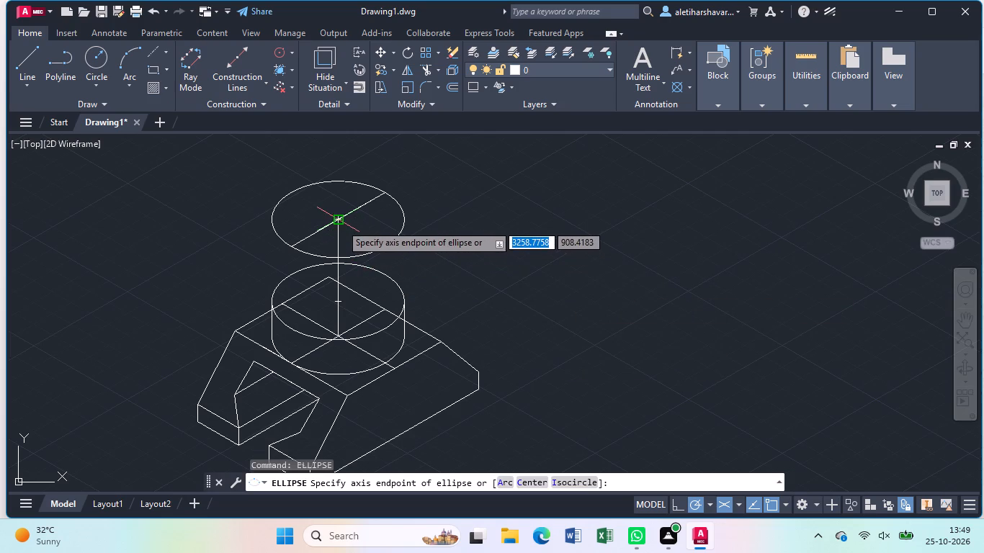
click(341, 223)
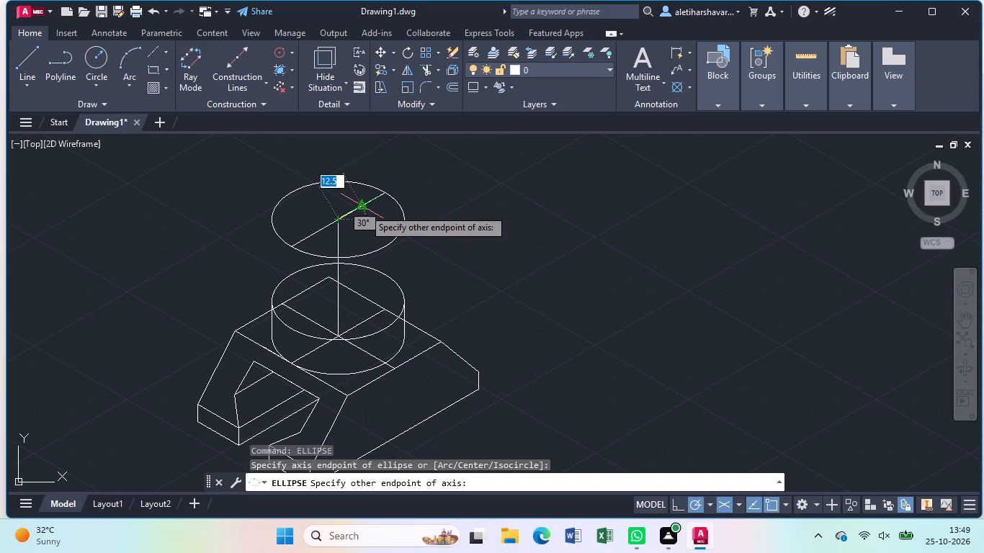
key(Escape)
Draw an isocircle of radius 12 centred on the copied upper isocircle.
key(e)
text(ll)
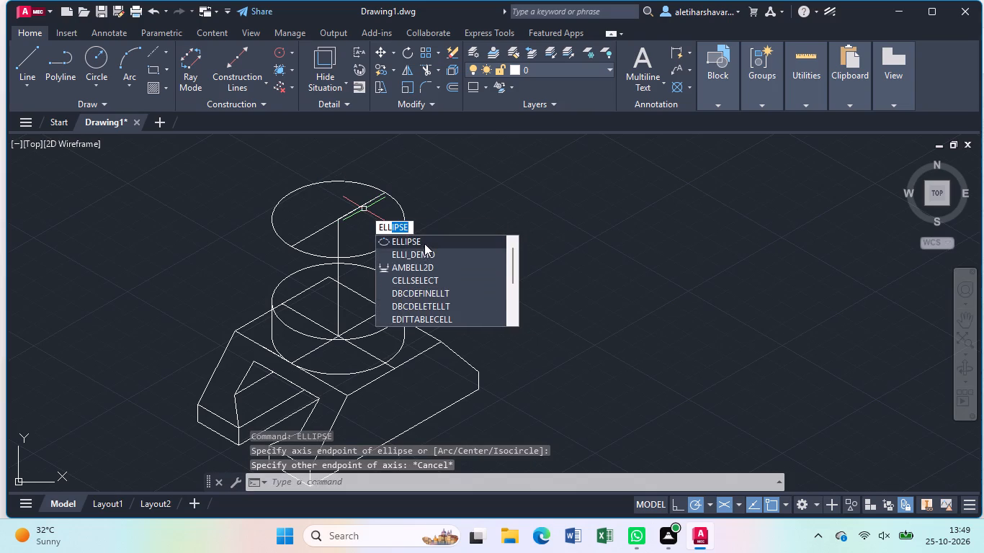
click(424, 243)
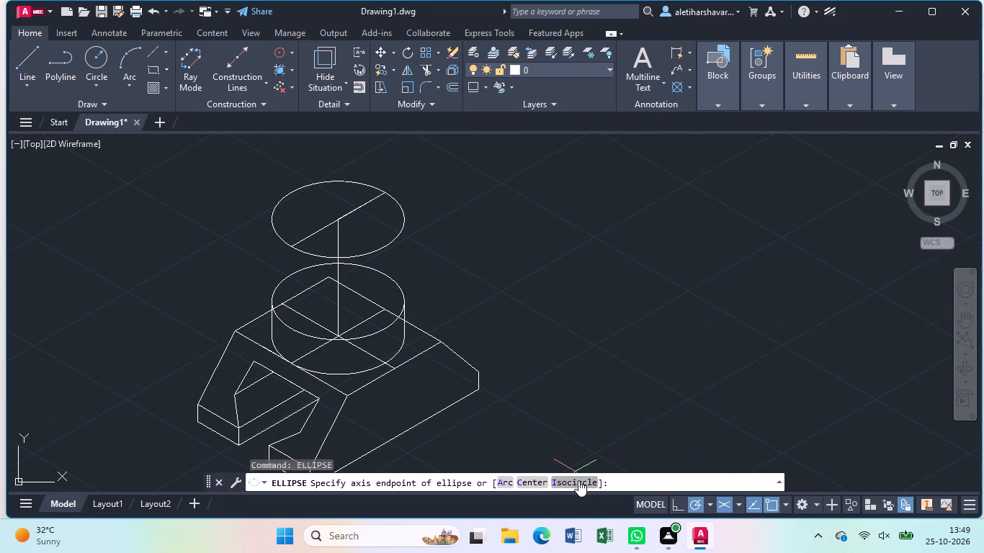
click(578, 480)
click(340, 222)
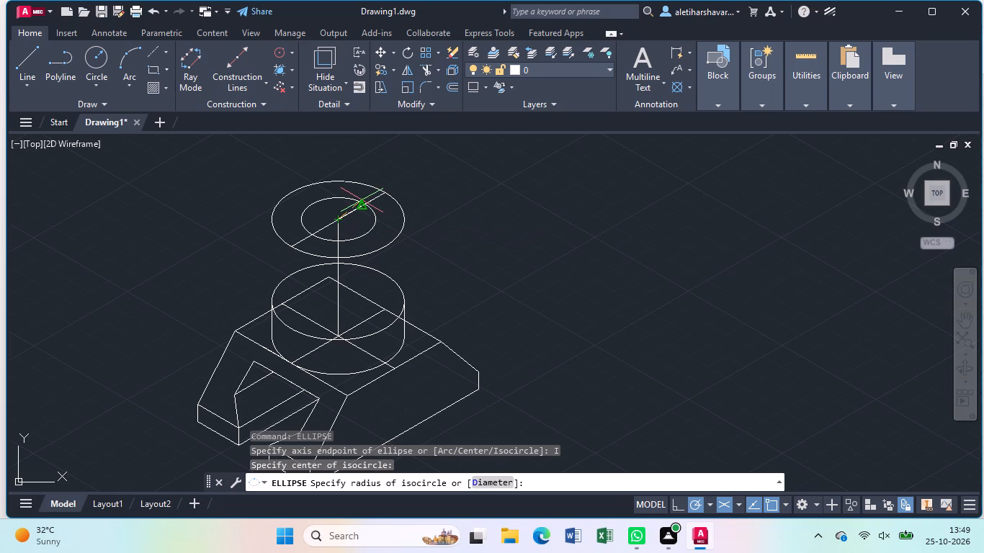
text(12)
key(Return)
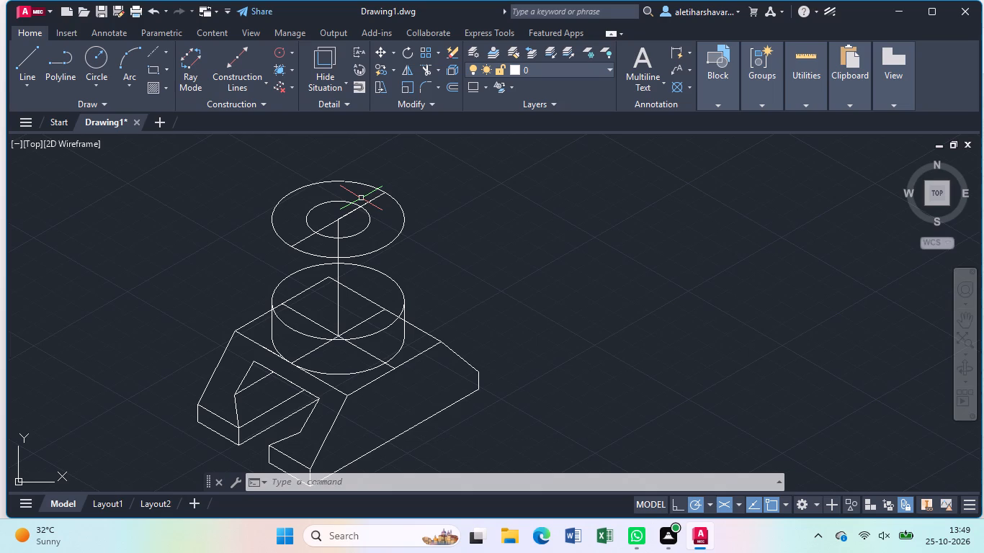
From the small isocircle's lower-left crossing with the diameter line, draw 10 at 330°, 20 back at 150°, and a 210° line past the large isocircle.
key(l)
key(Return)
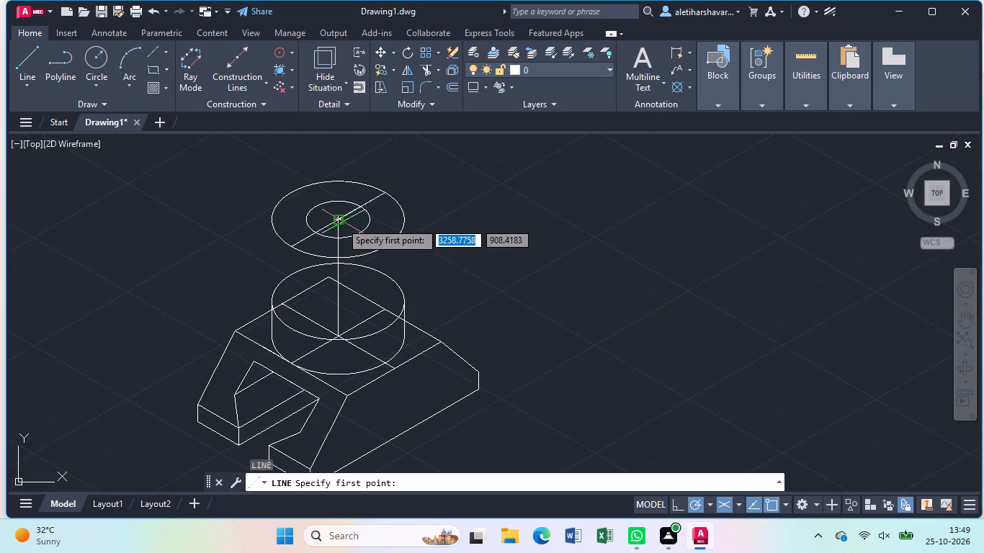
click(311, 233)
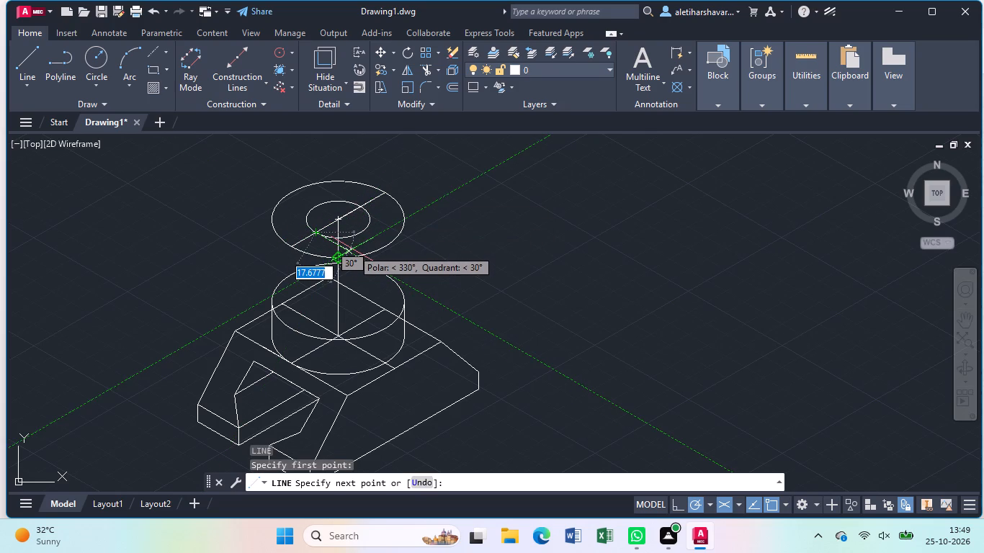
key(2)
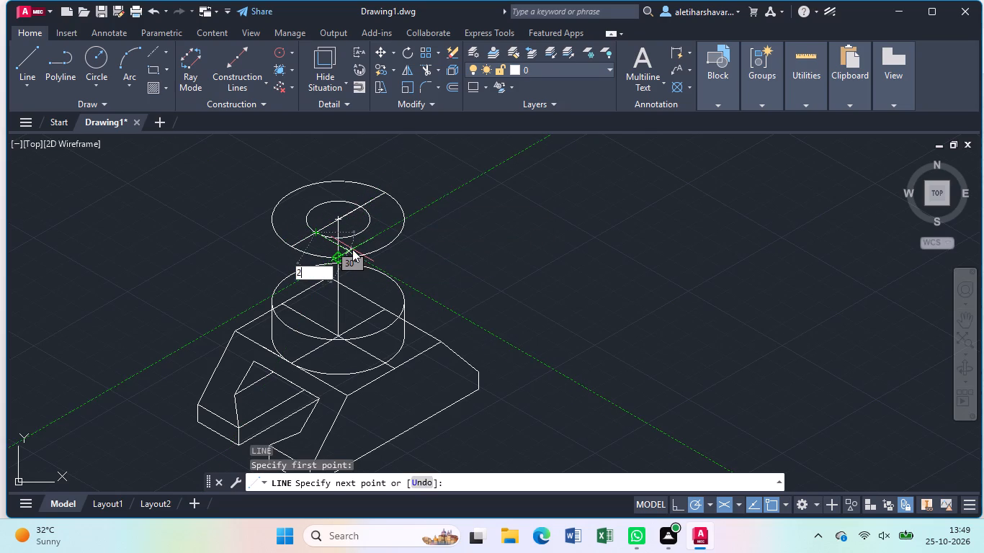
key(BackSpace)
text(10)
key(Return)
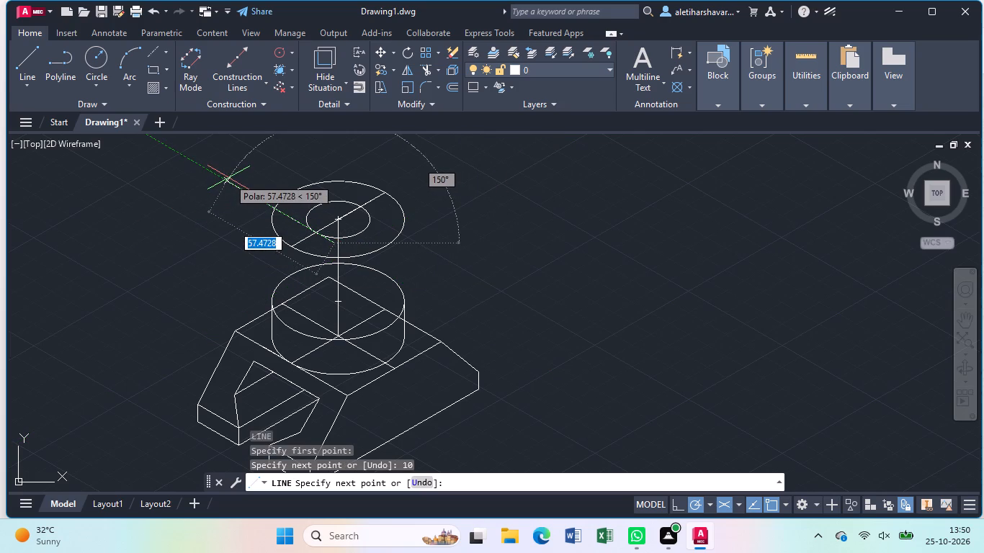
text(20)
key(Return)
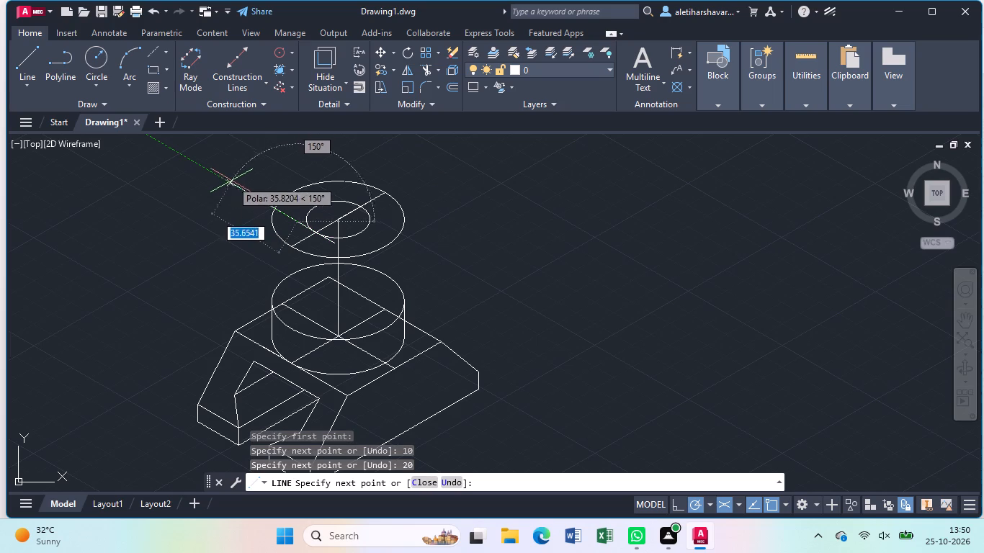
click(225, 258)
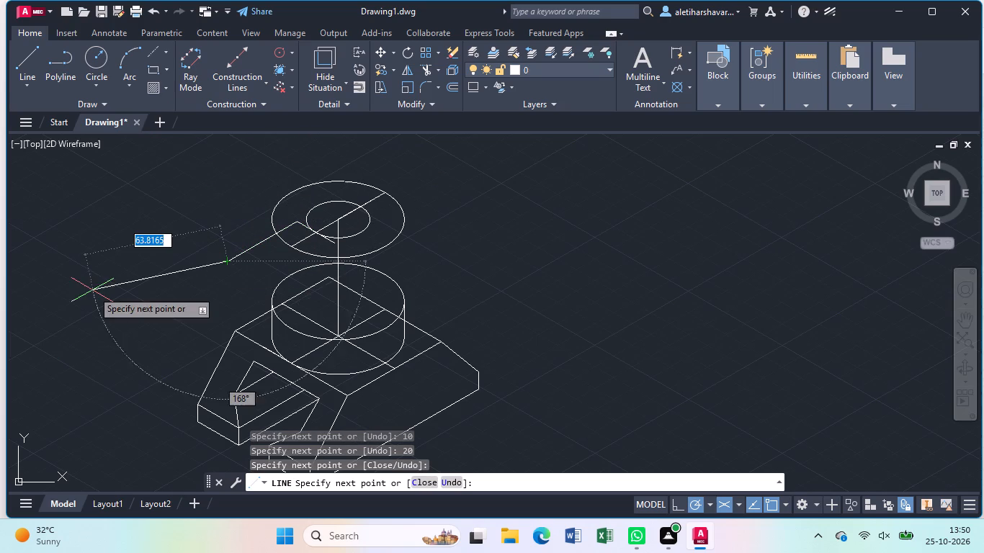
key(Escape)
Draw a parallel line about 39 long at 210° from the crossline's lower-right end past the upper large isocircle.
key(l)
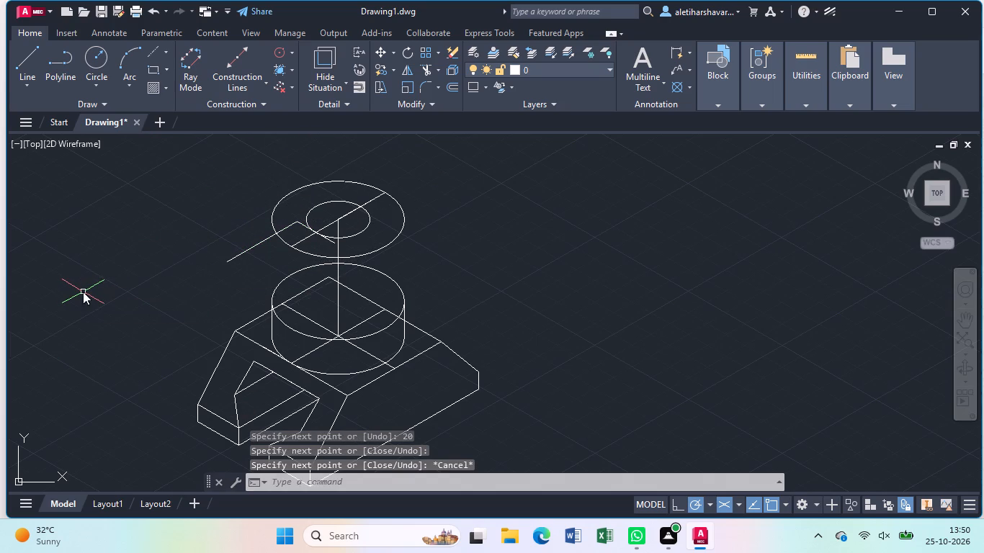
key(Return)
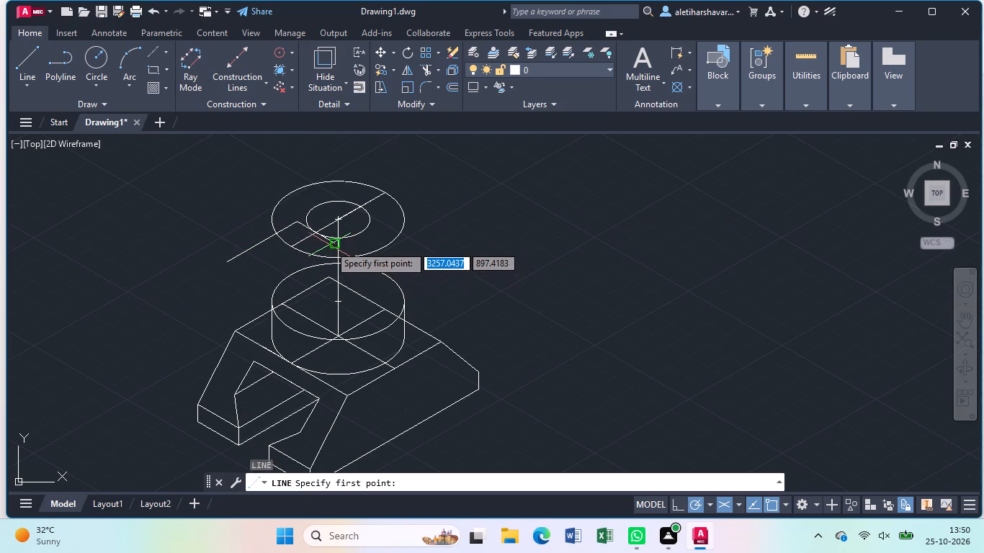
click(331, 243)
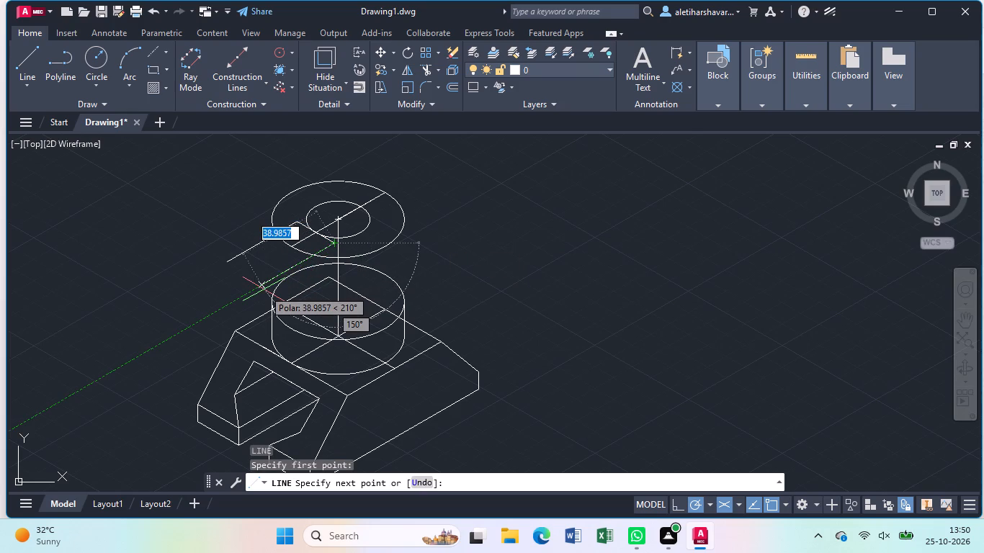
click(264, 289)
key(Escape)
Trim the two parallel slot lines where they extend outside the upper large isocircle.
text(tr)
key(Return)
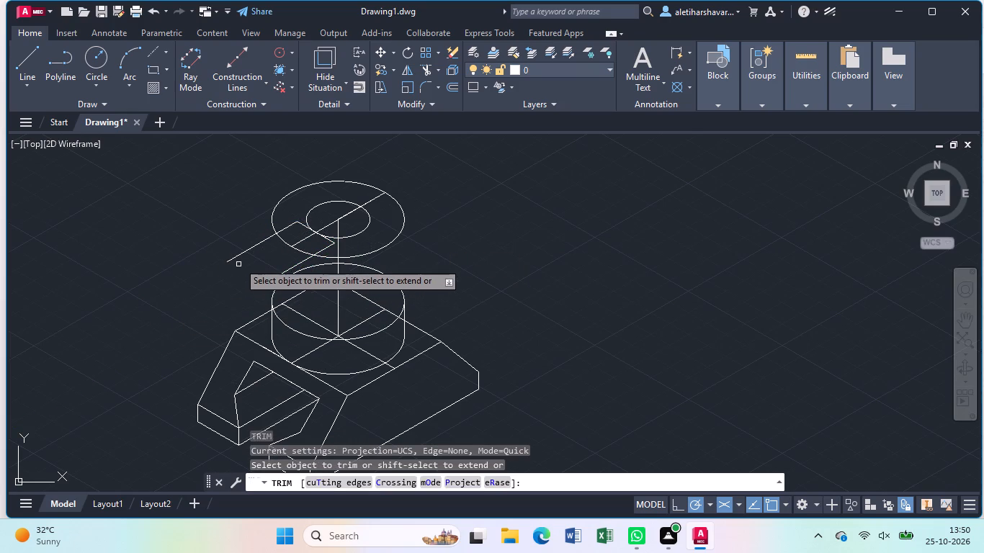
click(249, 246)
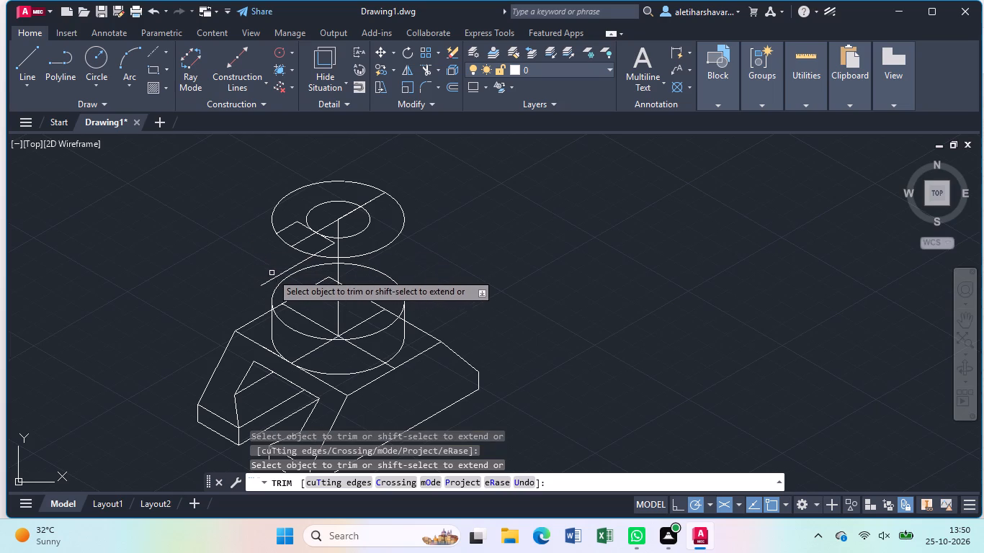
click(274, 277)
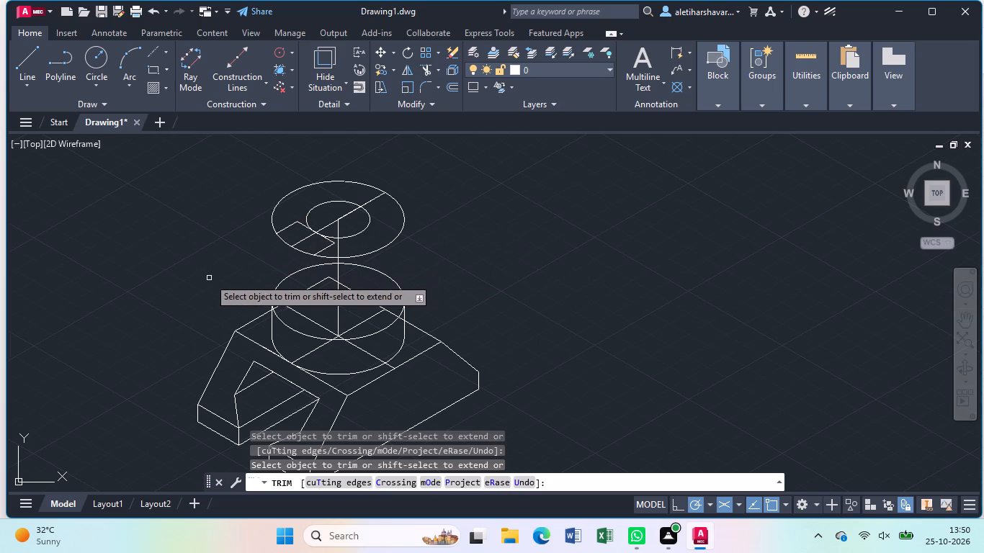
key(Escape)
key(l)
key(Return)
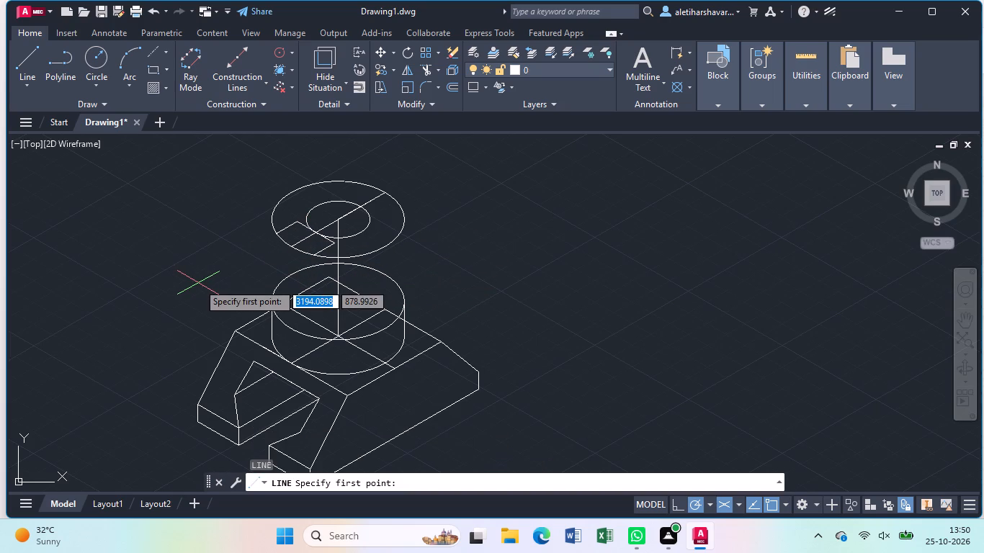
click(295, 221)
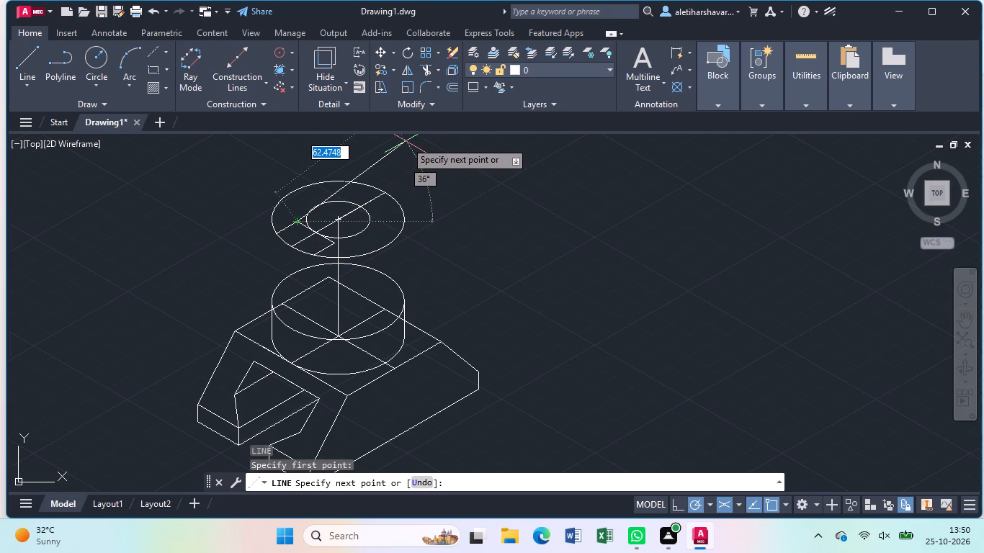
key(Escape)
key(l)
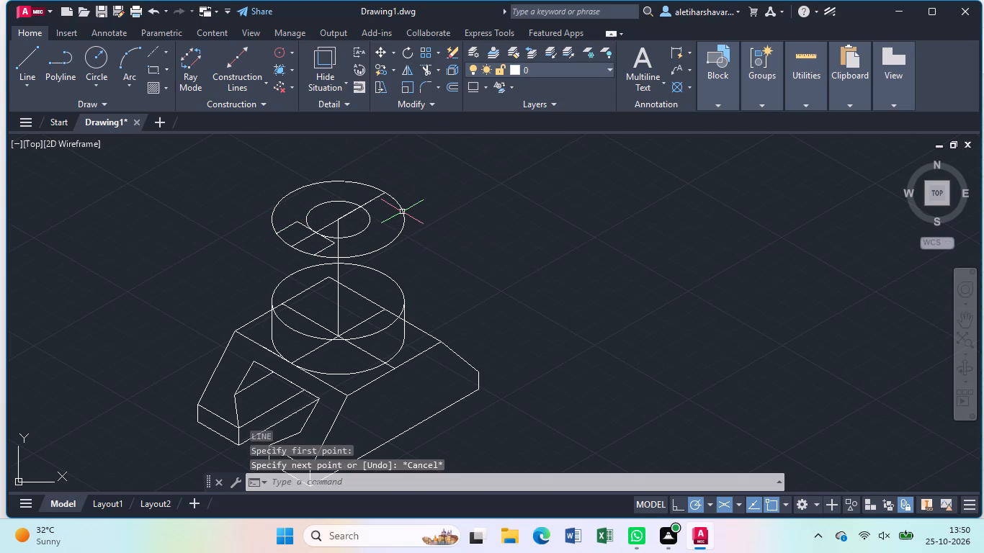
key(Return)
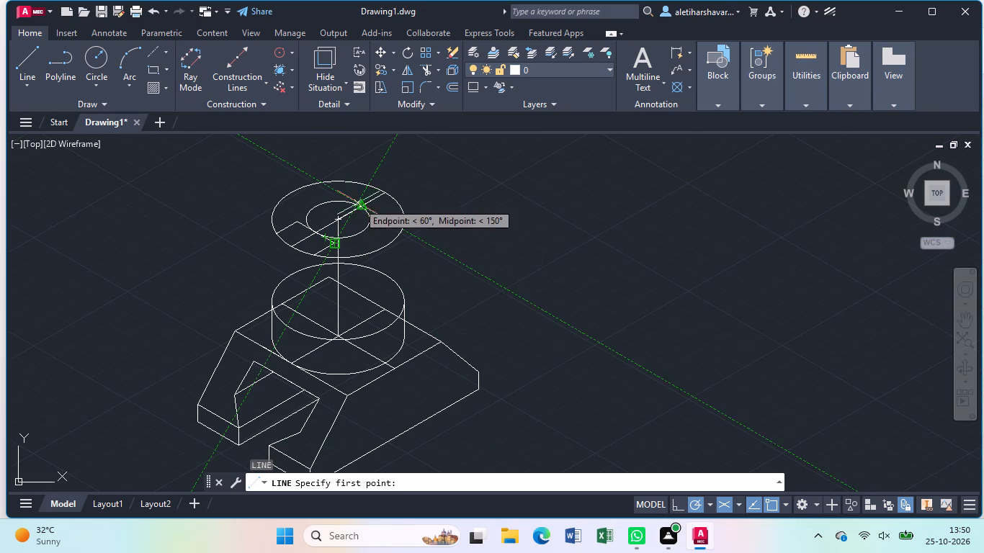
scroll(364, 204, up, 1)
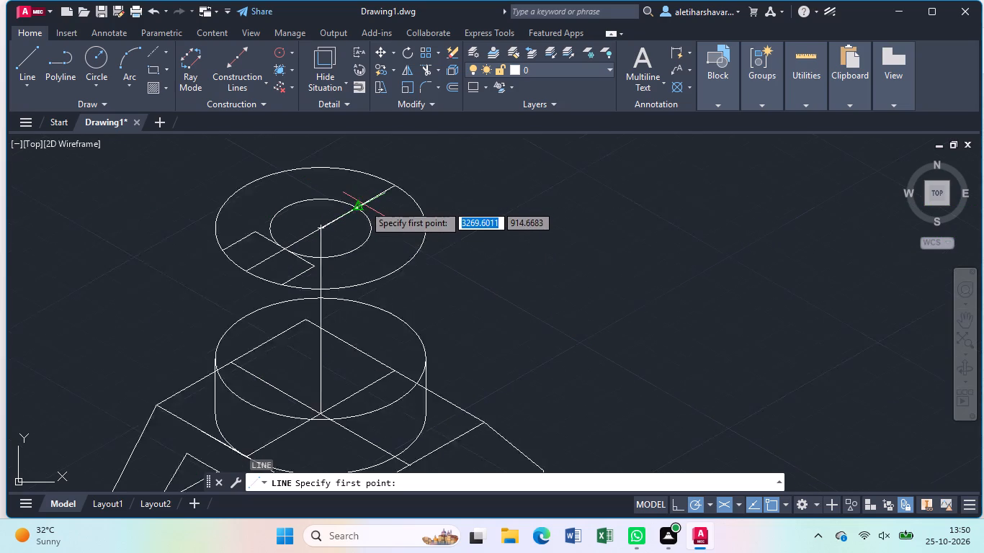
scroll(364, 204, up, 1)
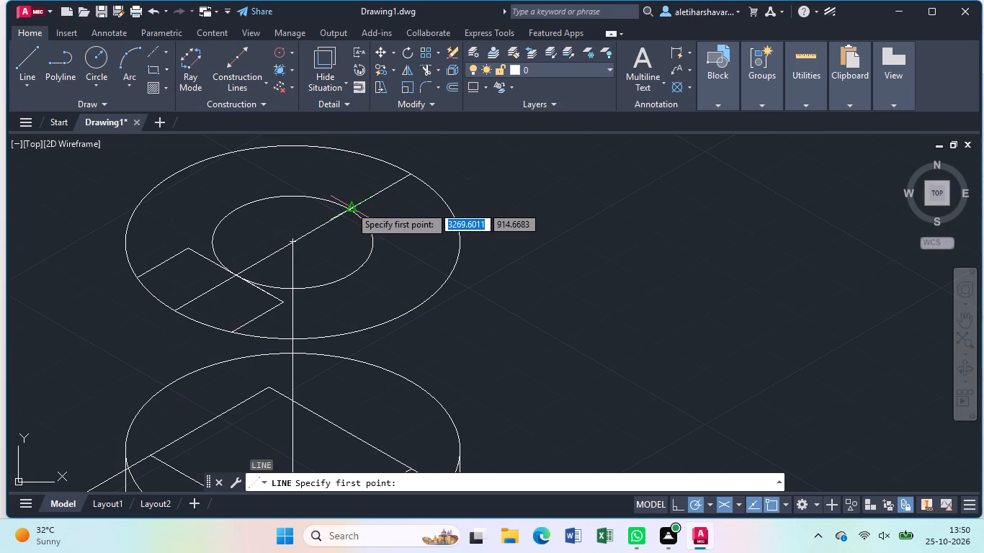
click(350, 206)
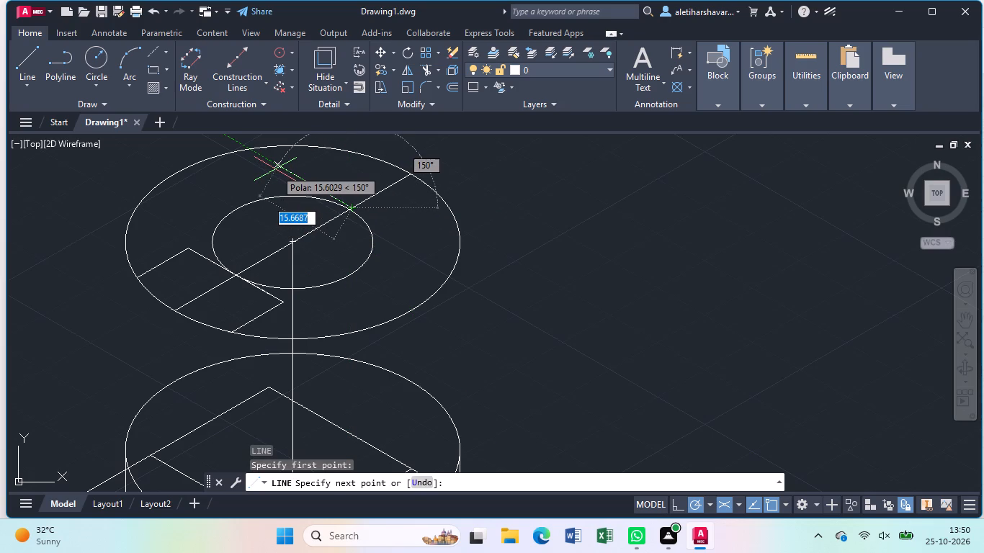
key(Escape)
From the small isocircle's upper-right crossing with the diameter line, draw 10 at 330°, 20 back at 150°, and about 17 at 30° past the large isocircle.
scroll(312, 208, up, 2)
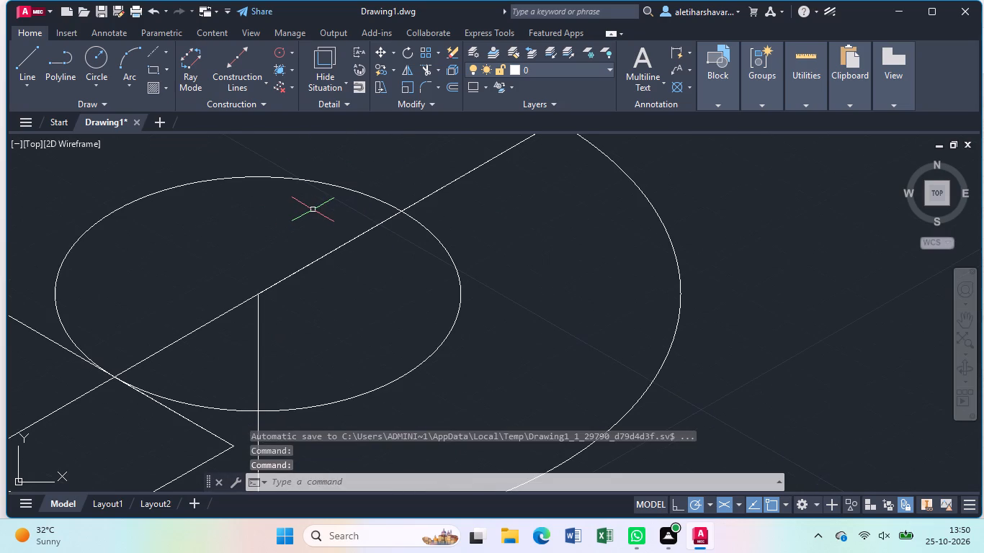
key(l)
key(Return)
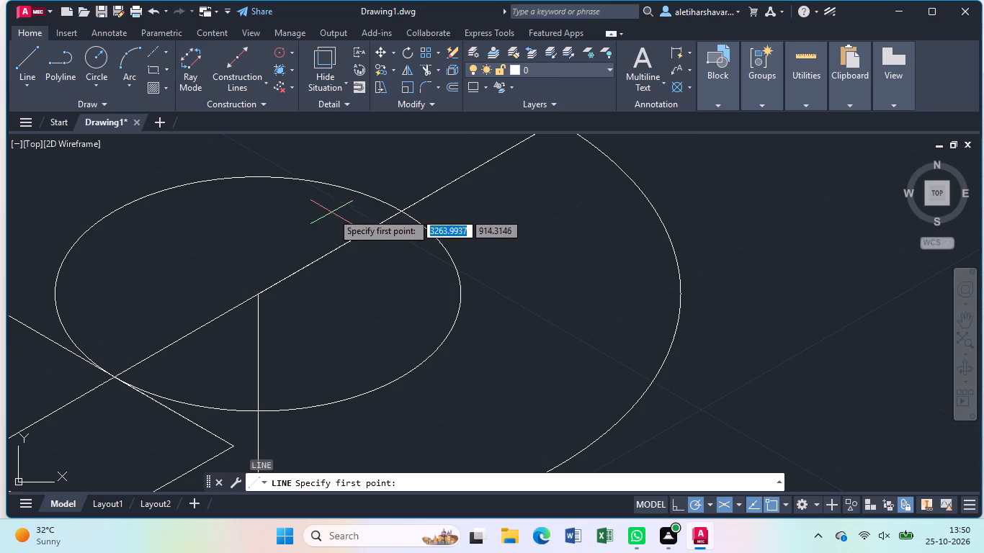
click(401, 213)
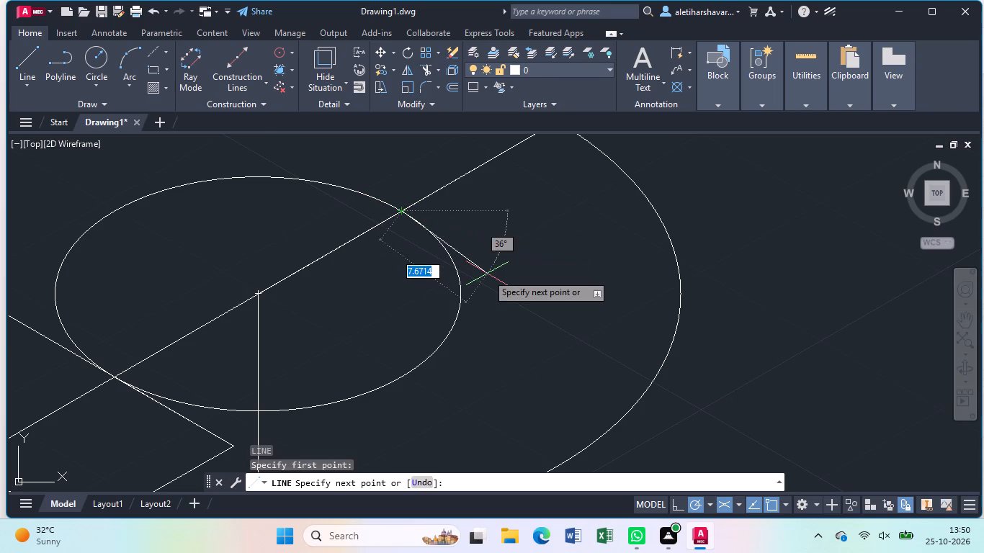
key(1)
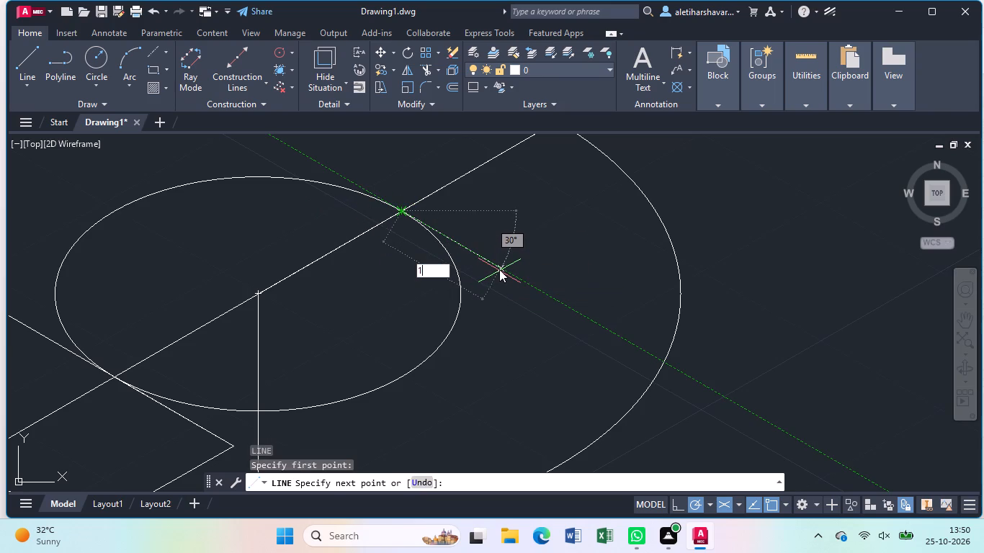
key(0)
key(Return)
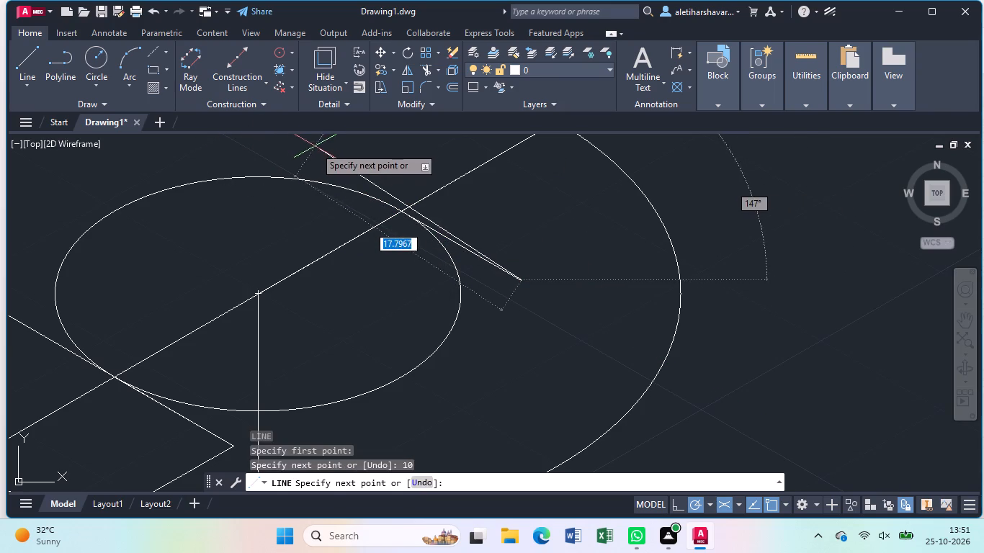
key(2)
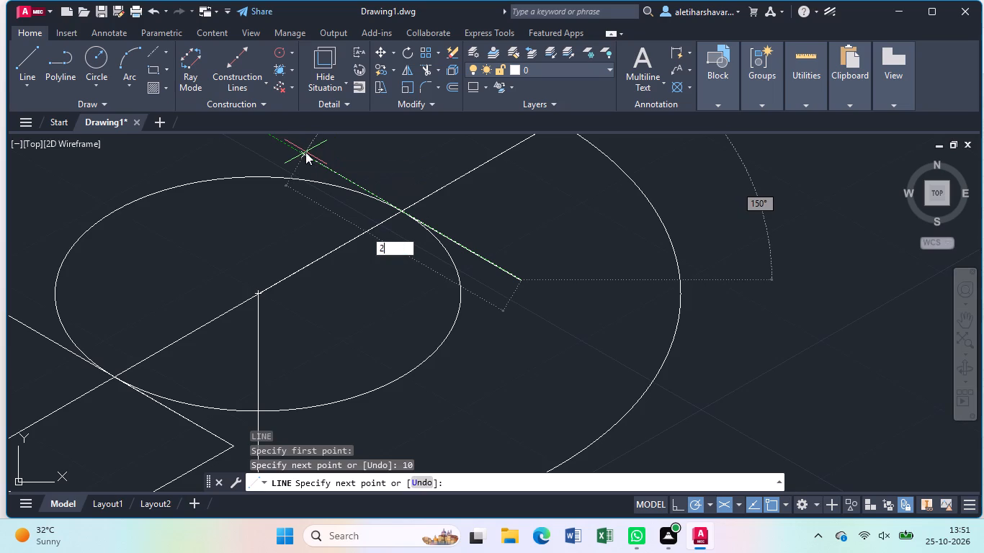
key(0)
key(Return)
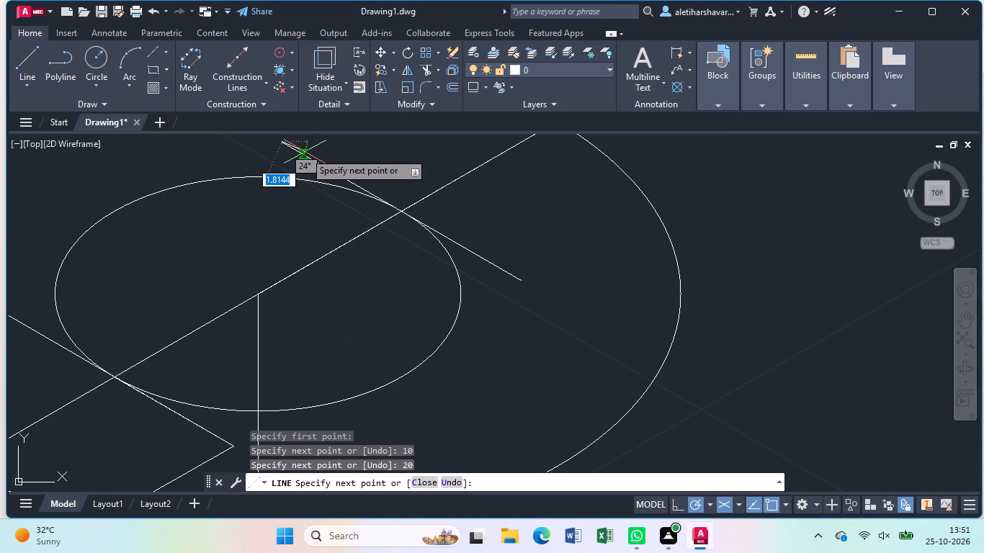
scroll(304, 156, down, 2)
middle_drag(304, 166, 304, 165)
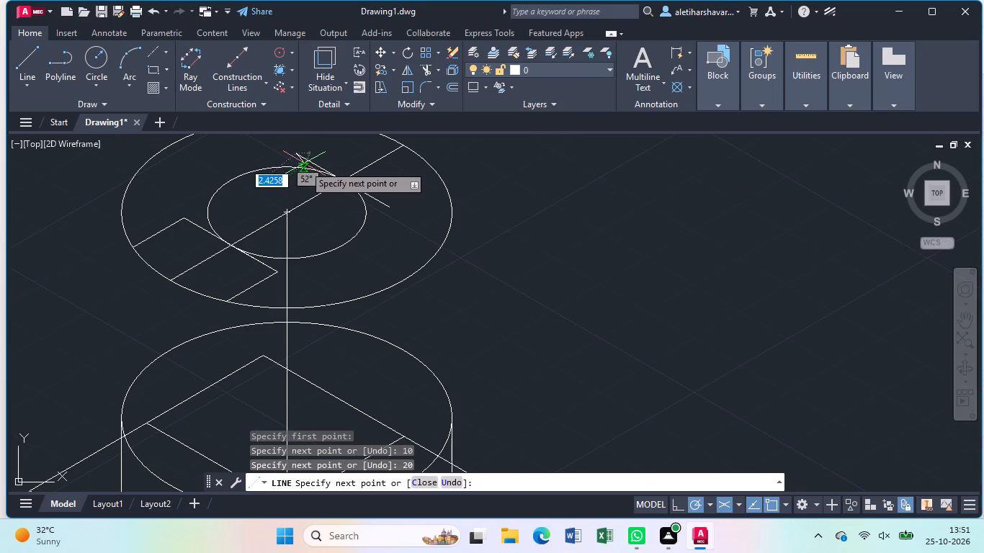
middle_drag(304, 165, 346, 272)
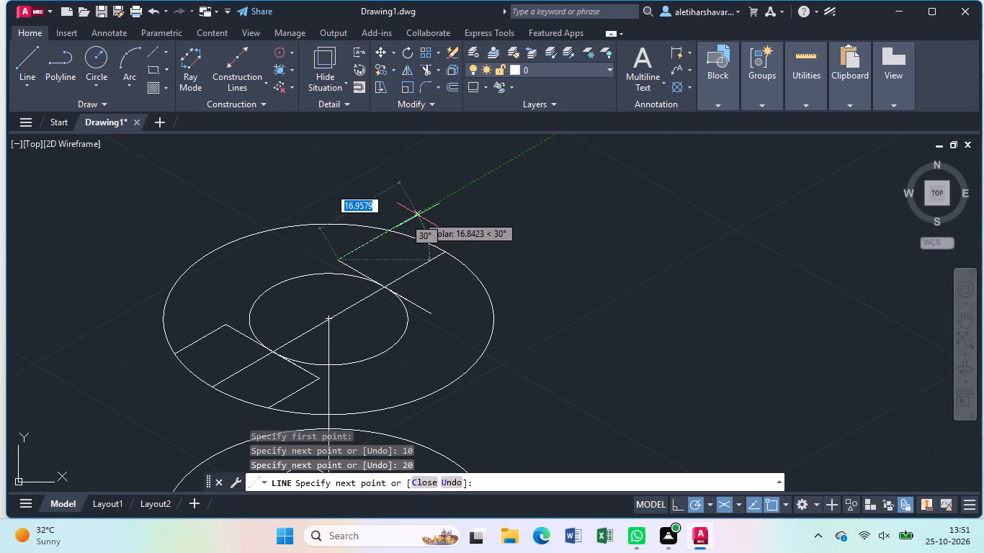
click(418, 215)
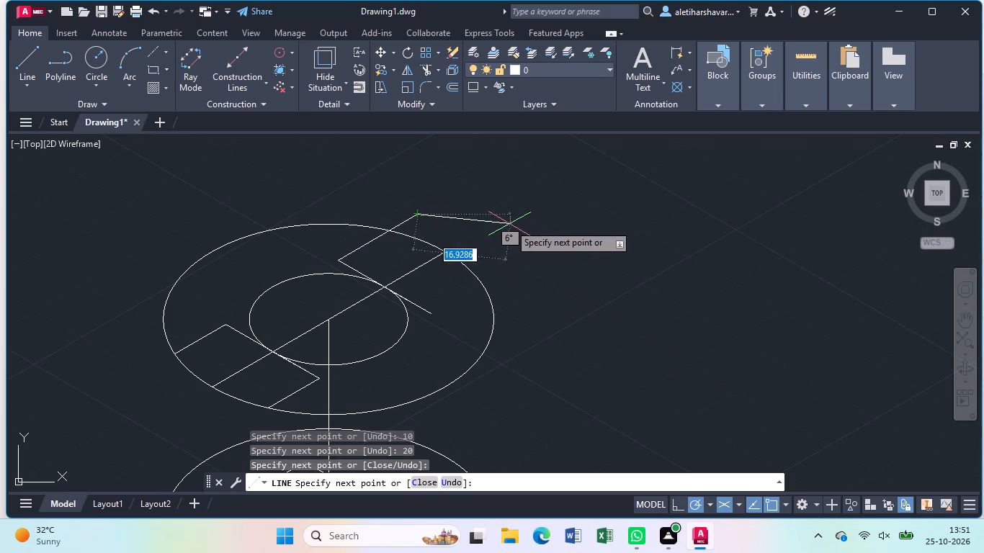
key(Escape)
Draw a parallel line at 30° from the new crossline's lower-right end past the upper large isocircle.
key(l)
key(Return)
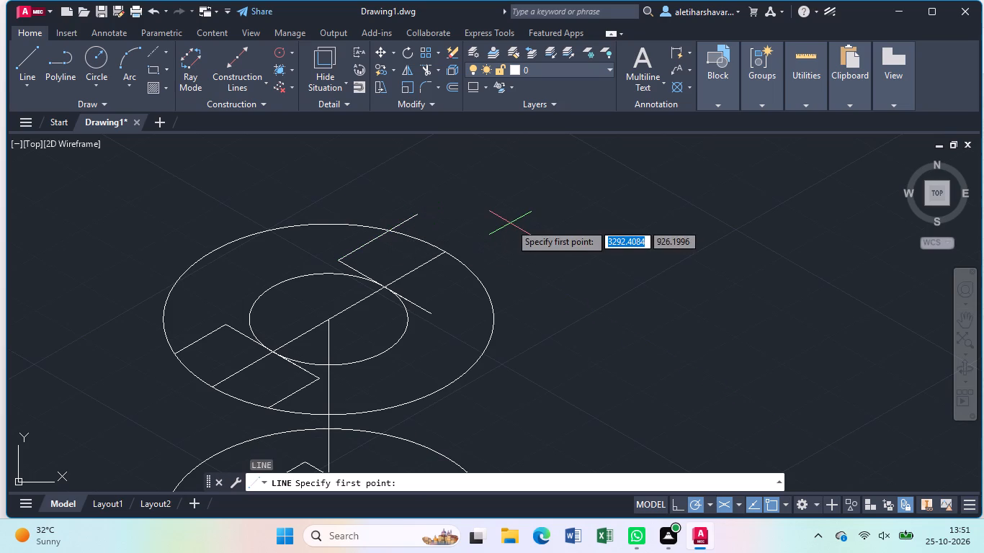
click(432, 316)
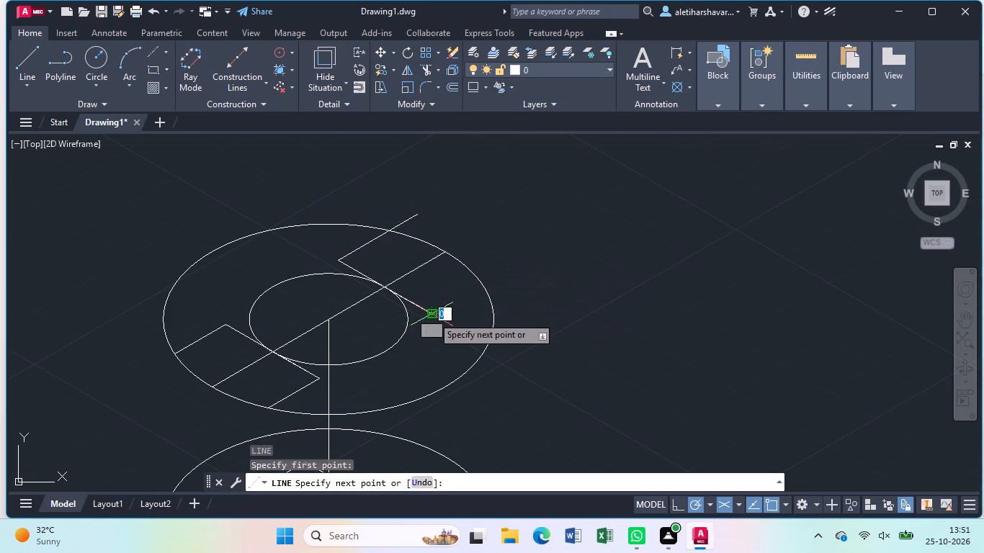
drag(514, 268, 522, 268)
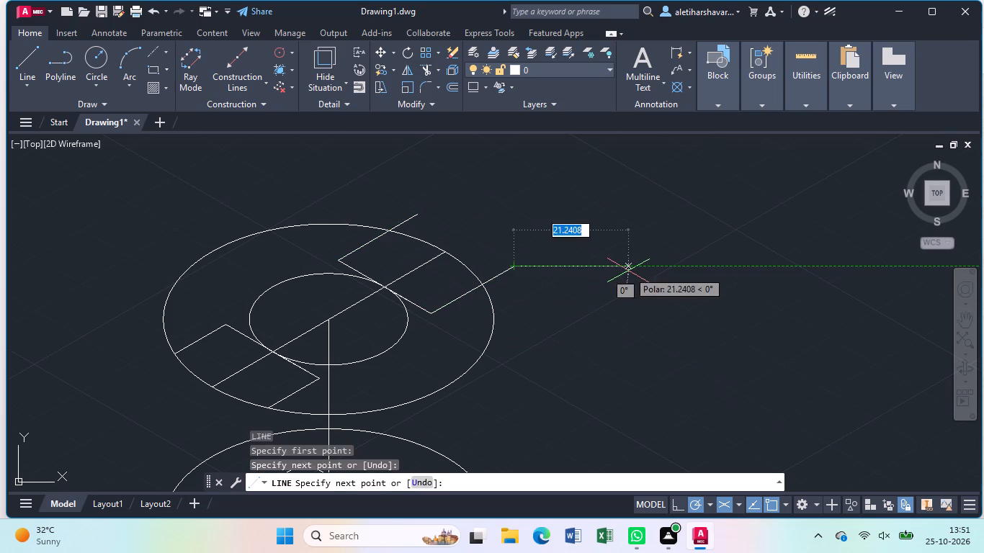
key(Escape)
Trim the two new parallel lines where they extend outside the upper large isocircle.
text(tr)
key(Return)
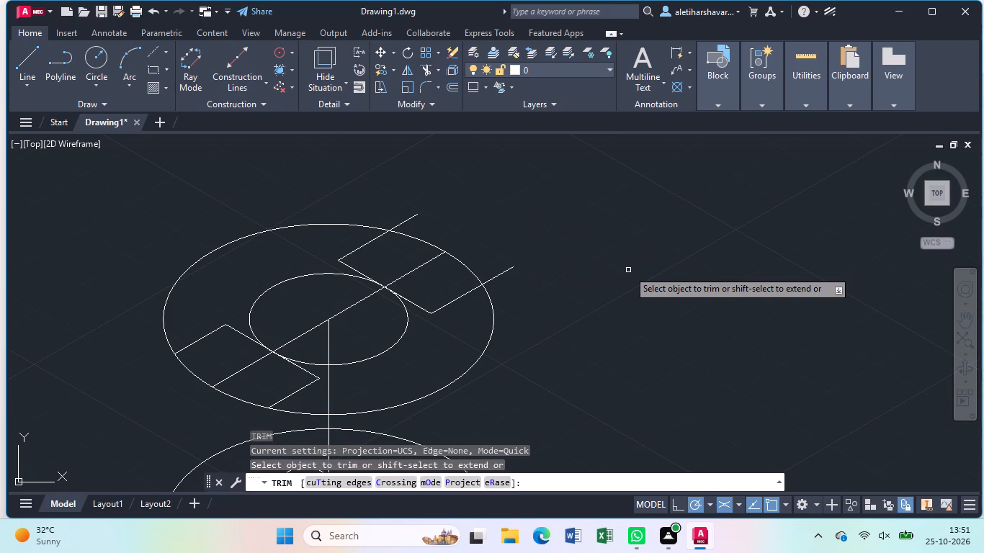
click(498, 274)
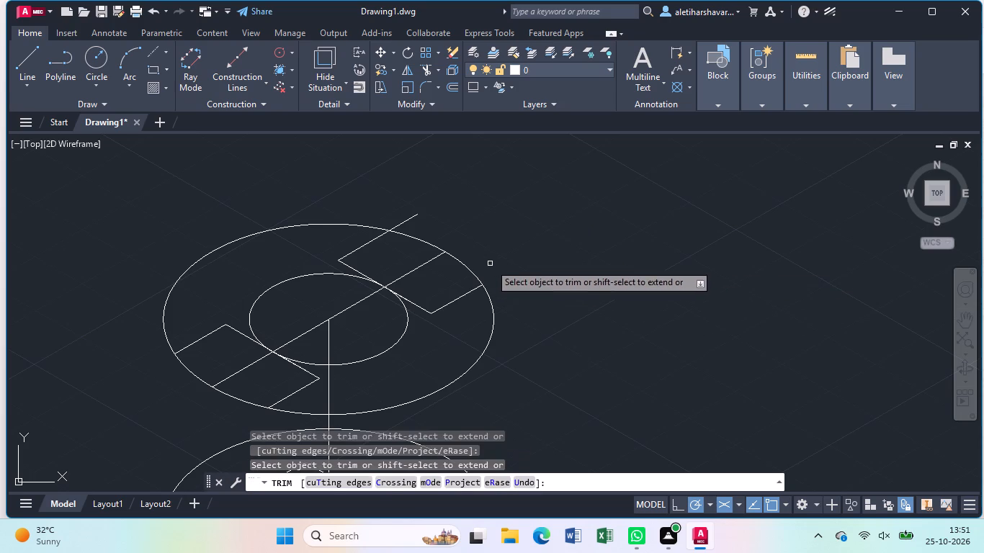
click(405, 220)
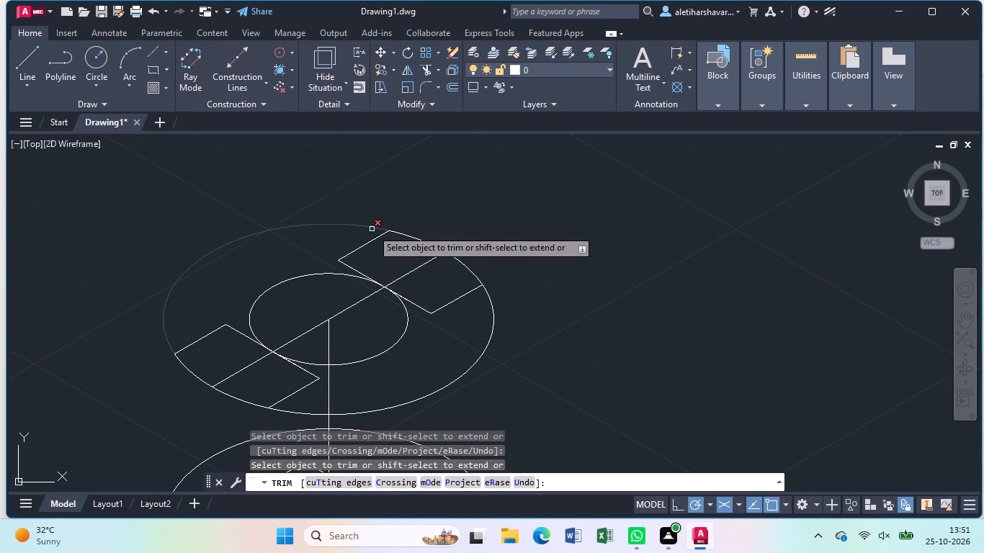
Trim away the upper large isocircle's arcs between the two end tabs, and remove the small isocircle completely.
click(372, 229)
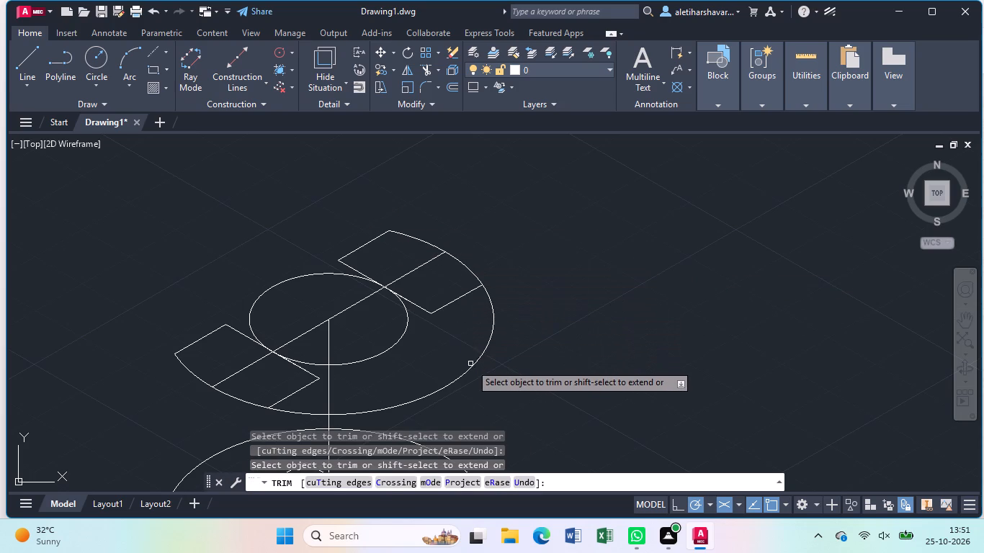
click(470, 366)
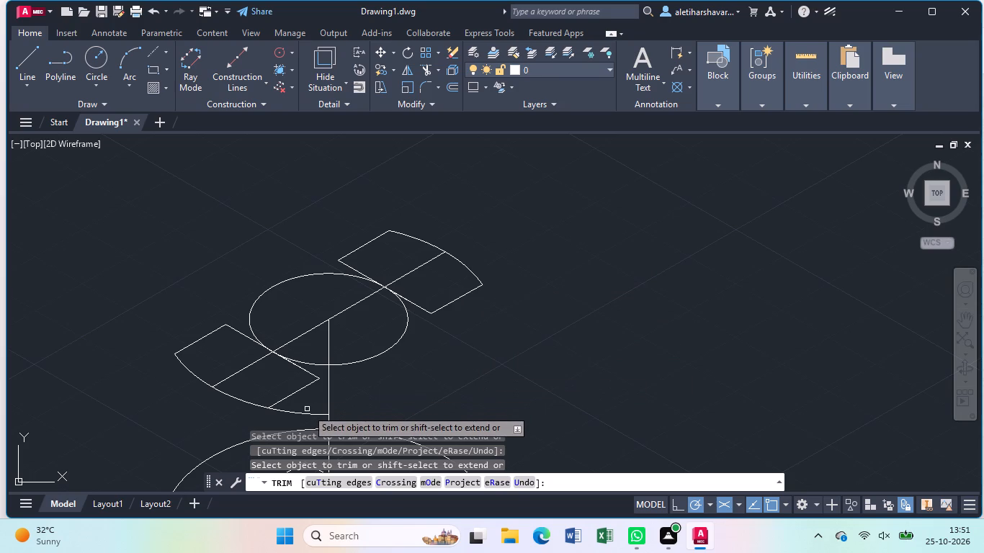
click(308, 413)
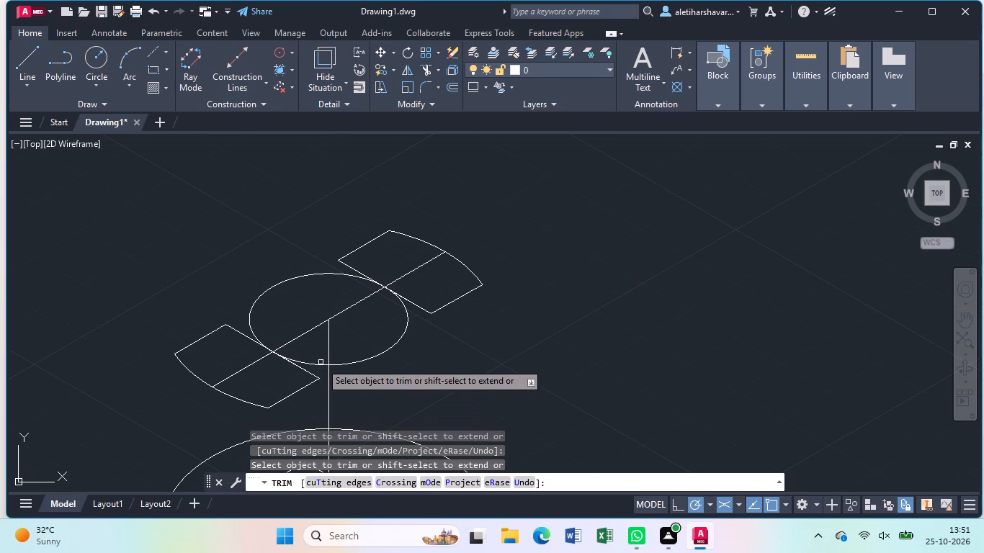
click(321, 364)
click(341, 366)
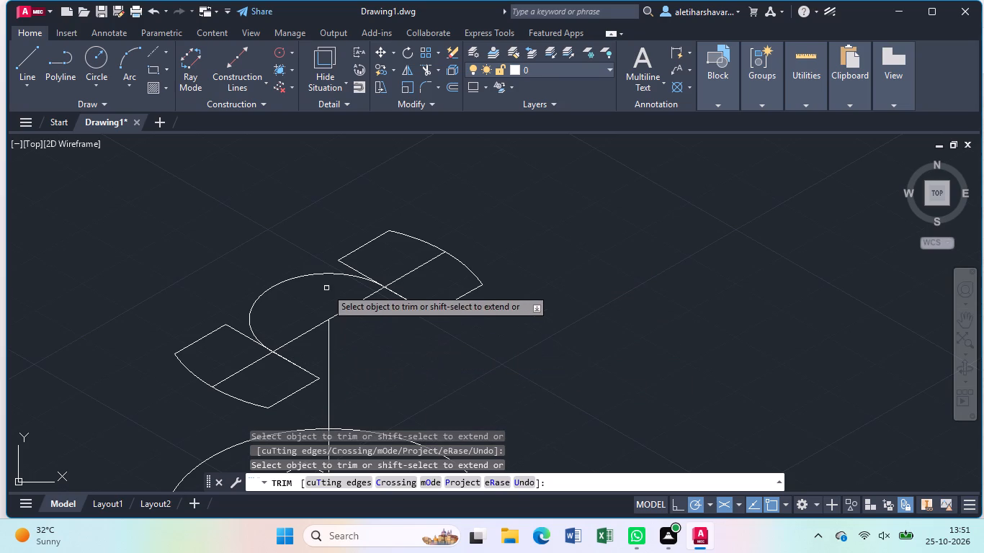
click(323, 272)
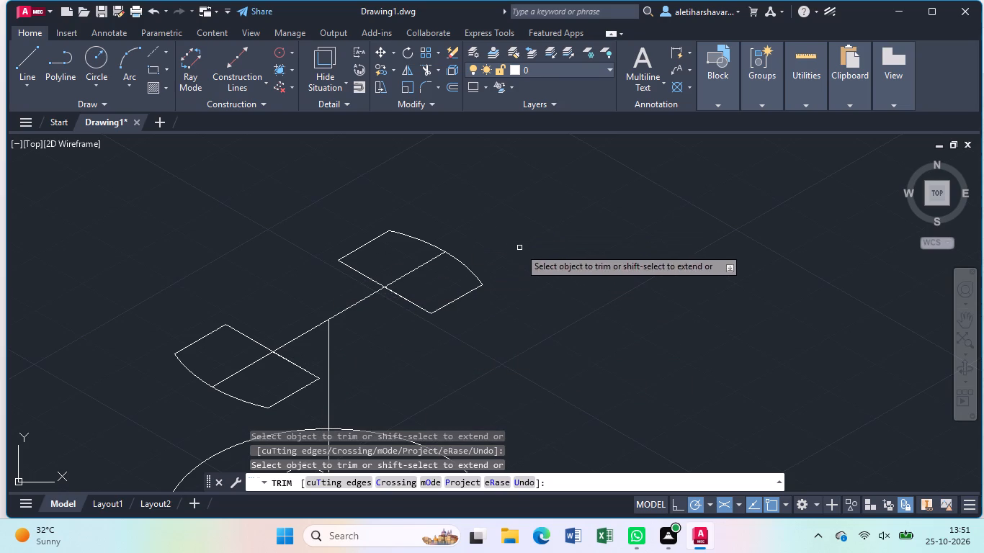
key(Escape)
Trim away the crossing construction lines around the boss's base centre, keeping the vertical centre line.
scroll(520, 251, down, 2)
middle_drag(522, 286, 522, 256)
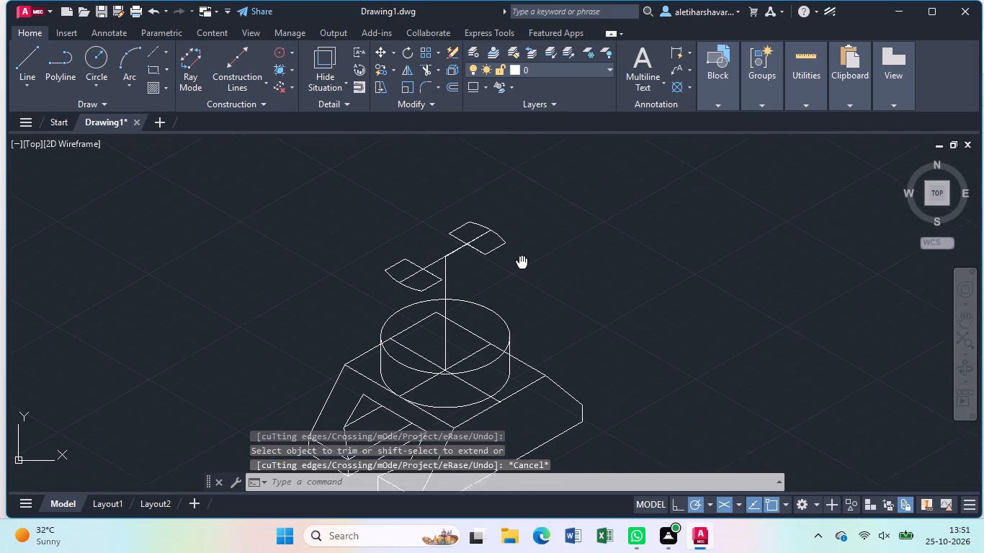
middle_drag(522, 256, 522, 205)
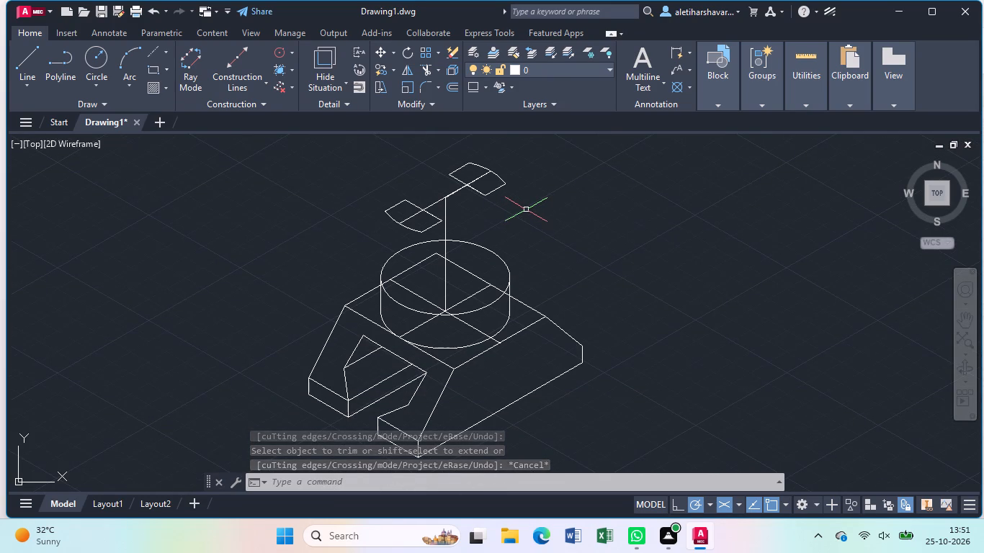
text(tr)
key(Return)
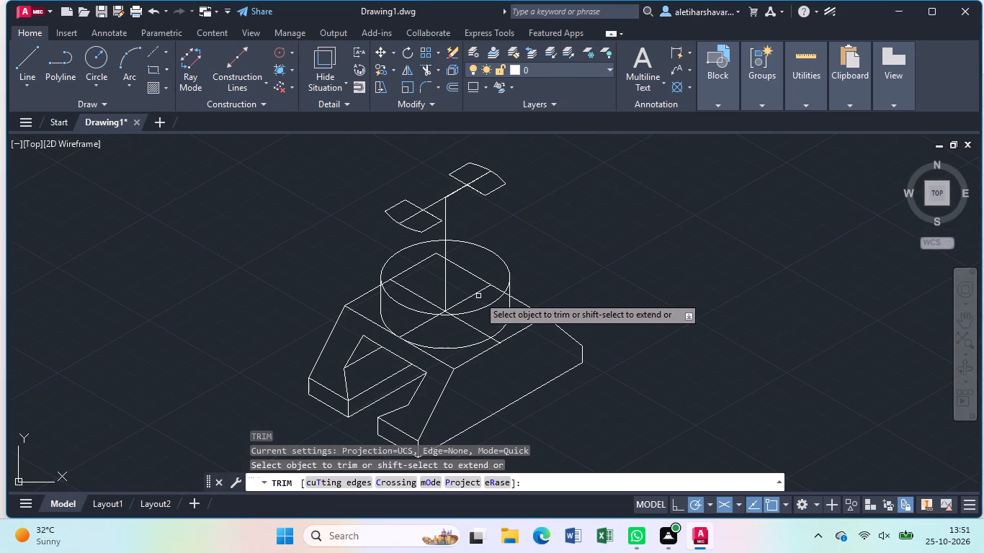
click(478, 294)
click(483, 330)
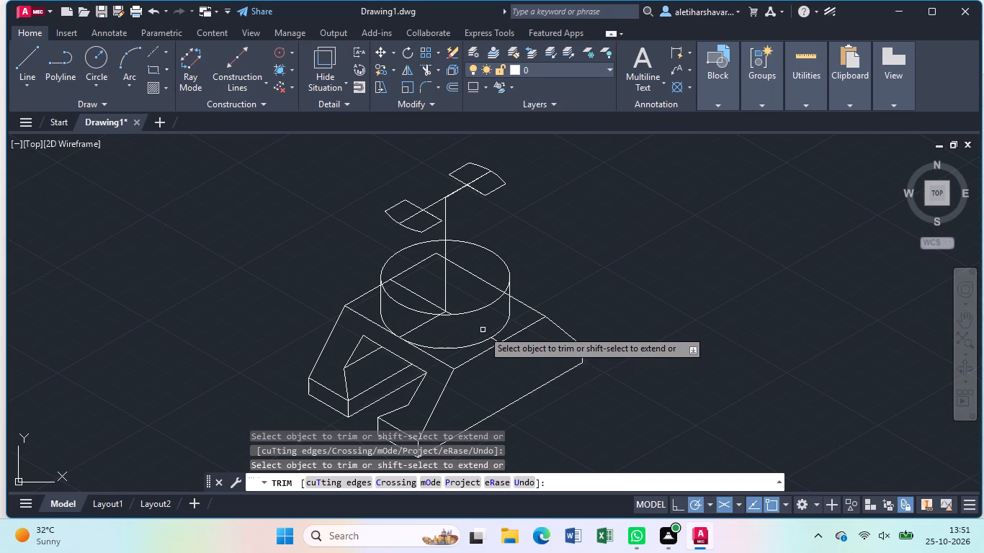
click(493, 341)
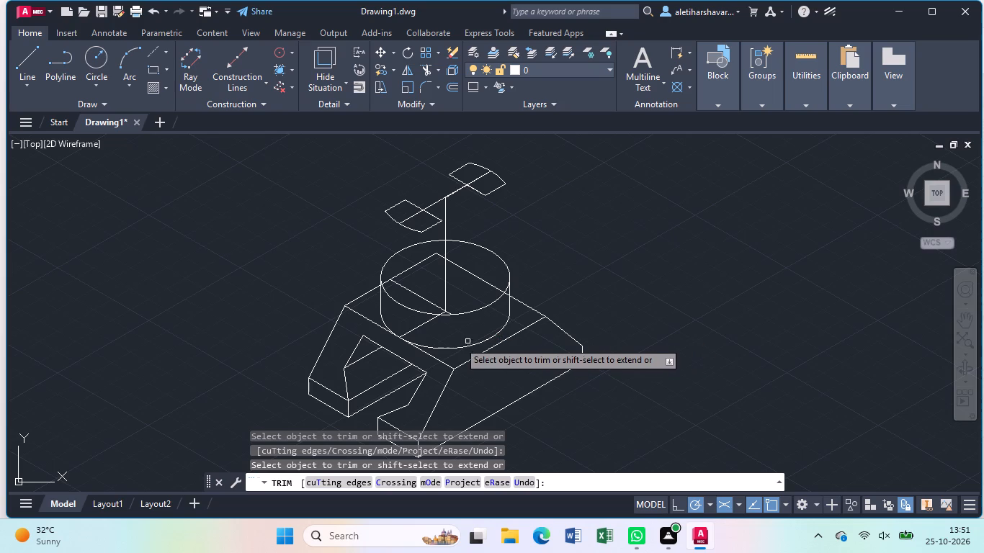
click(413, 331)
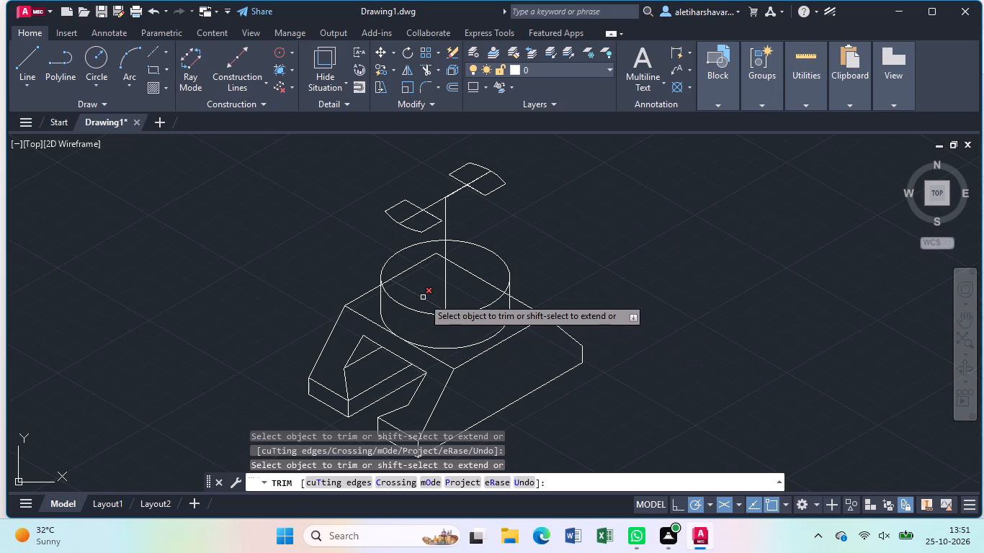
click(423, 297)
scroll(423, 297, up, 1)
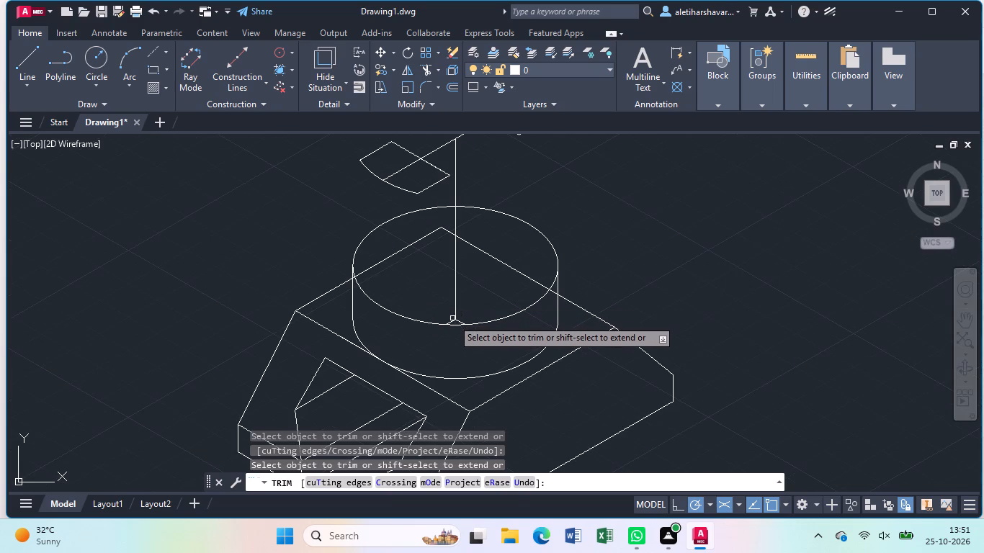
click(452, 320)
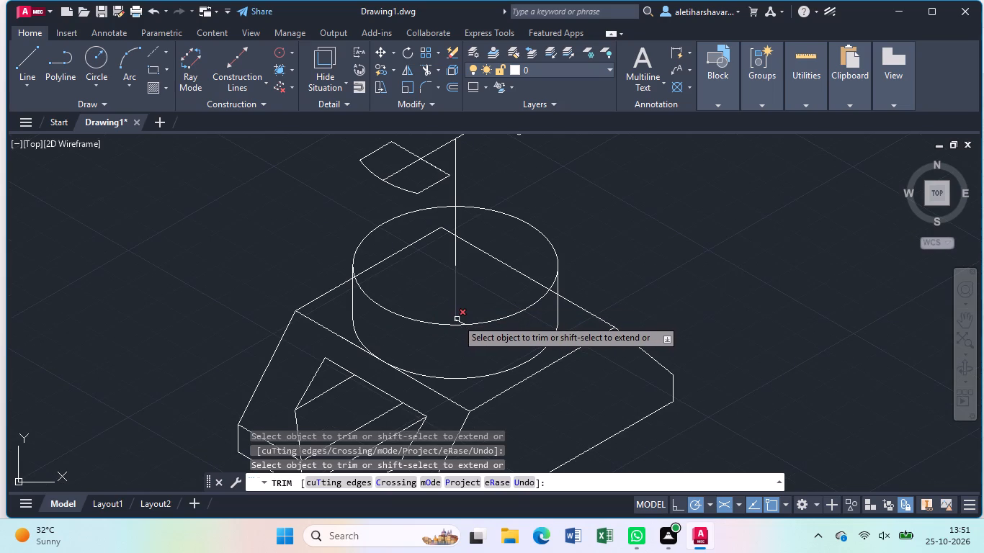
click(460, 320)
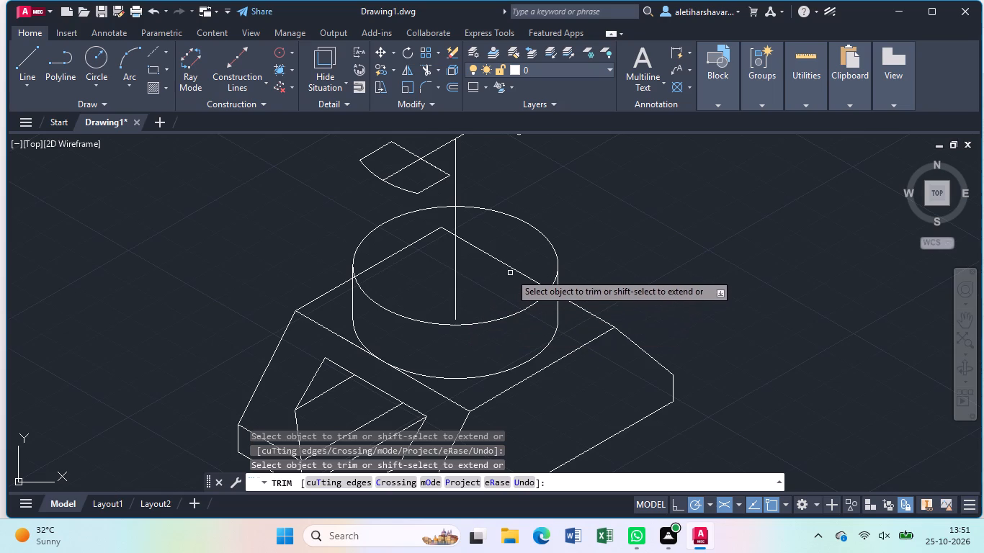
Trim the base top's two rear edges where they run behind the cylindrical boss, ending them at its vertical sides.
click(517, 269)
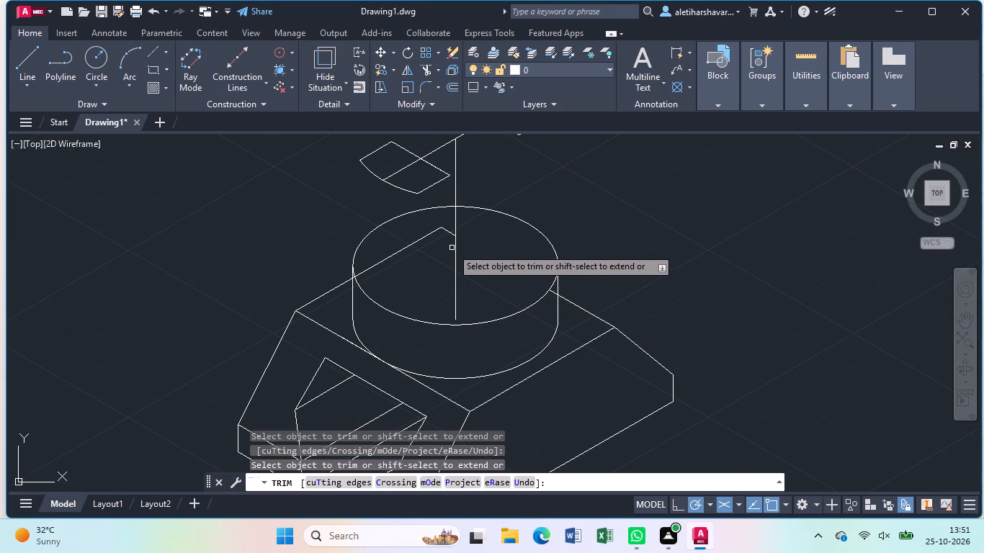
click(447, 228)
click(435, 230)
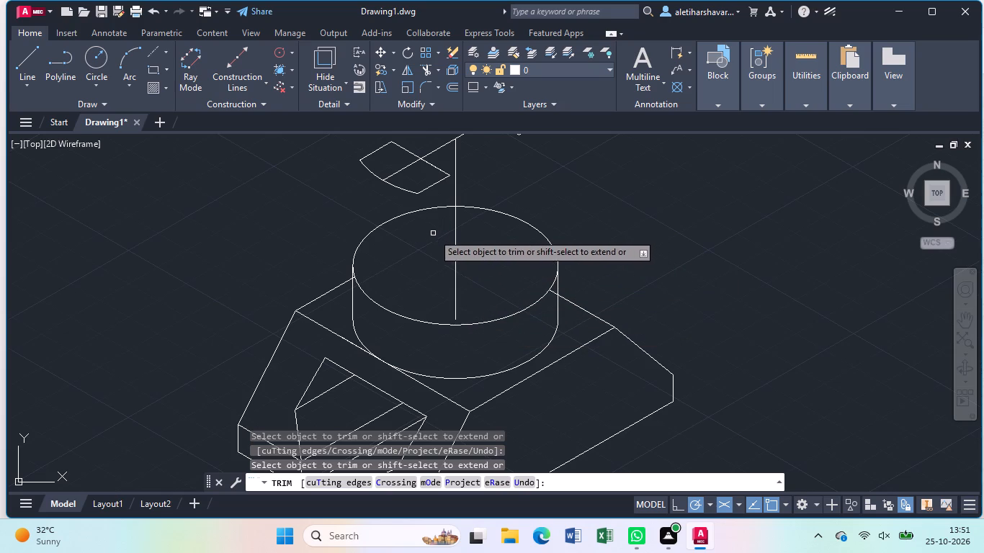
scroll(373, 302, up, 2)
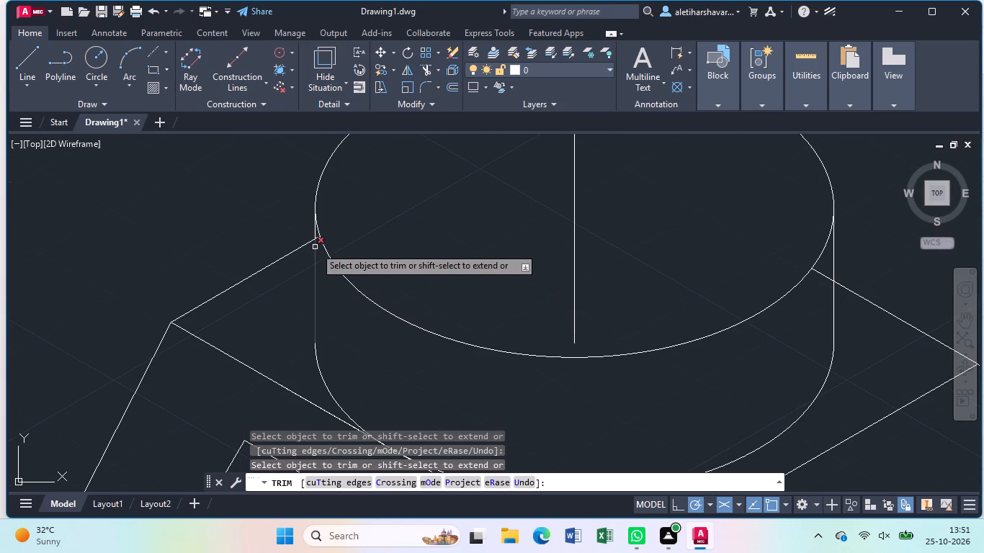
scroll(315, 243, up, 4)
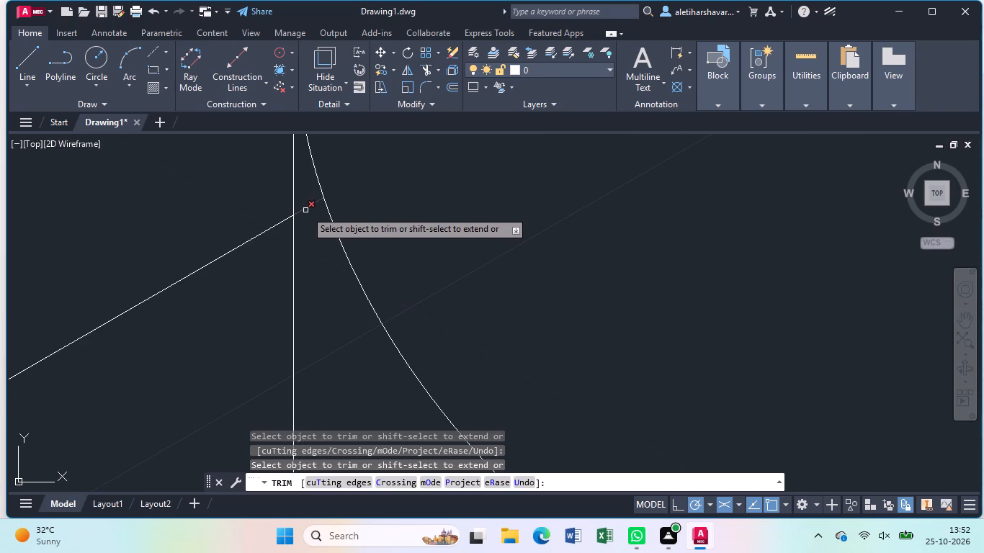
click(305, 210)
scroll(309, 215, down, 6)
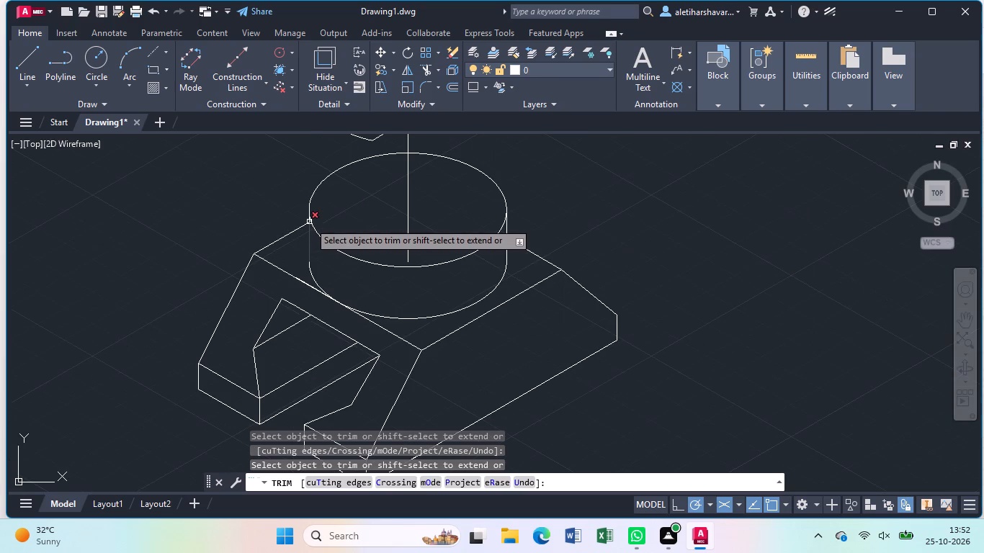
scroll(440, 252, up, 3)
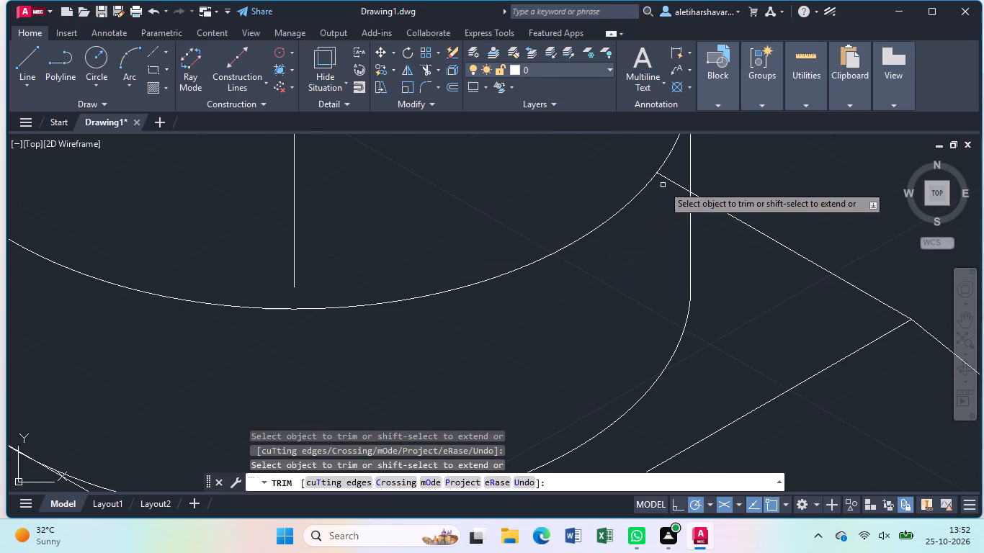
click(668, 180)
scroll(668, 184, down, 3)
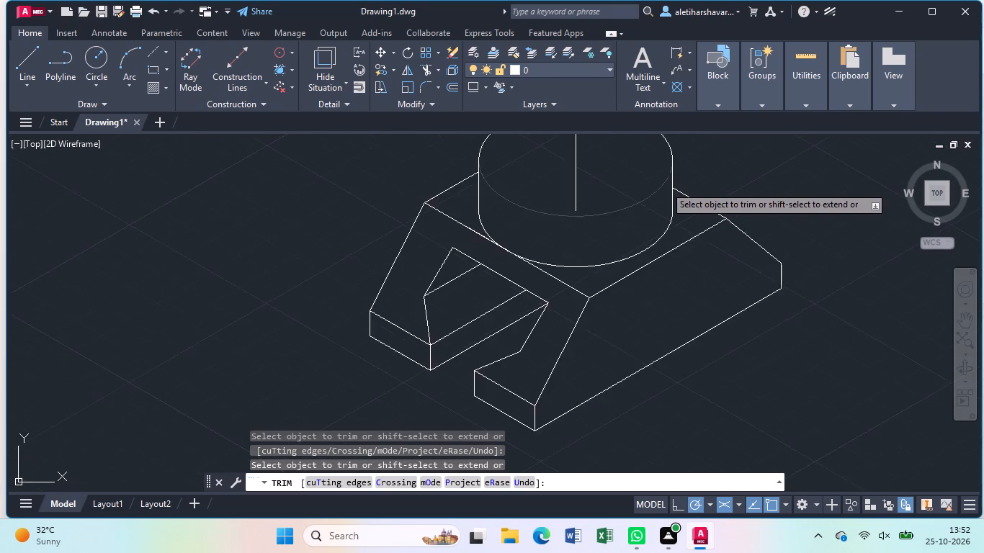
scroll(665, 186, down, 1)
middle_drag(646, 181, 632, 260)
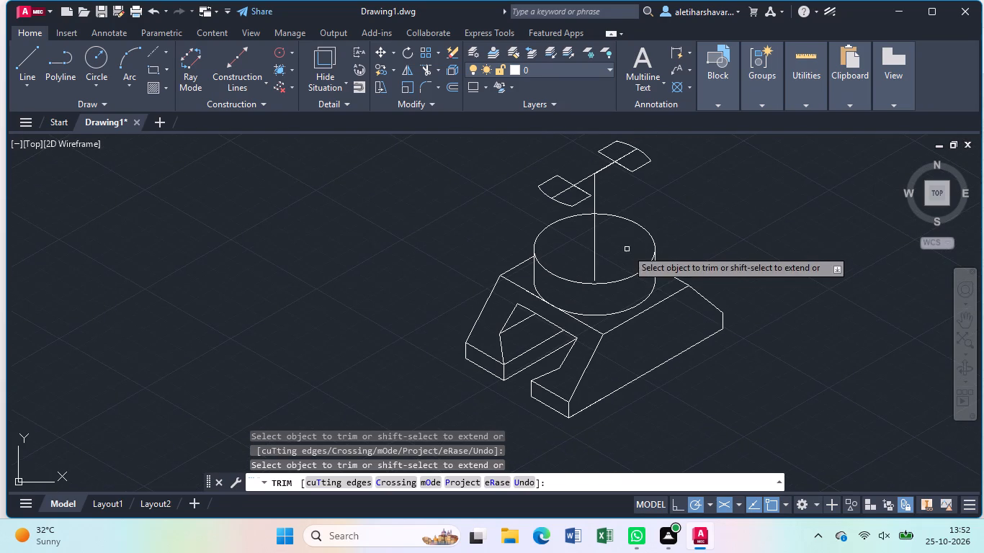
key(Escape)
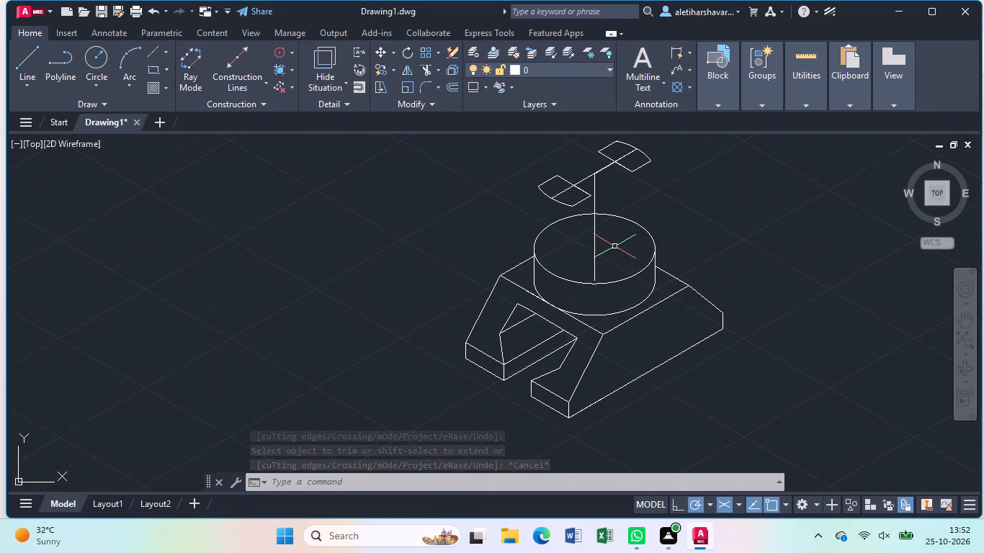
Draw vertical lines down from both arc ends of the lower-left tab, past the front edge of the boss's top ellipse.
key(l)
key(Return)
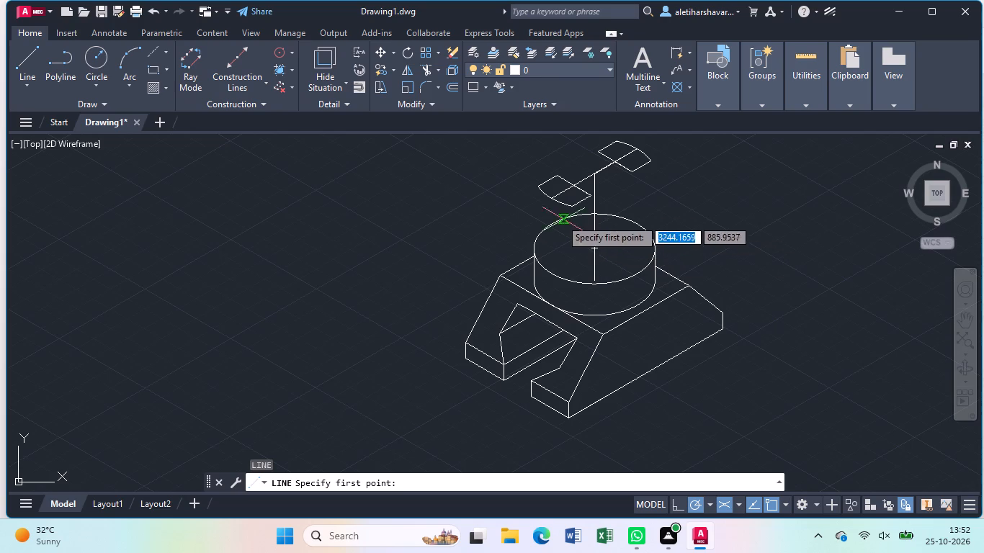
click(535, 188)
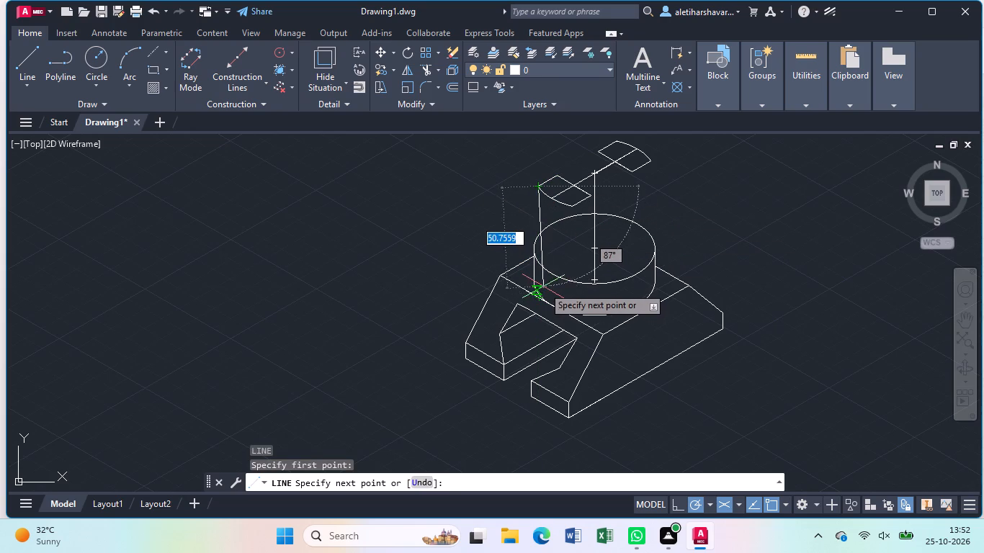
click(540, 283)
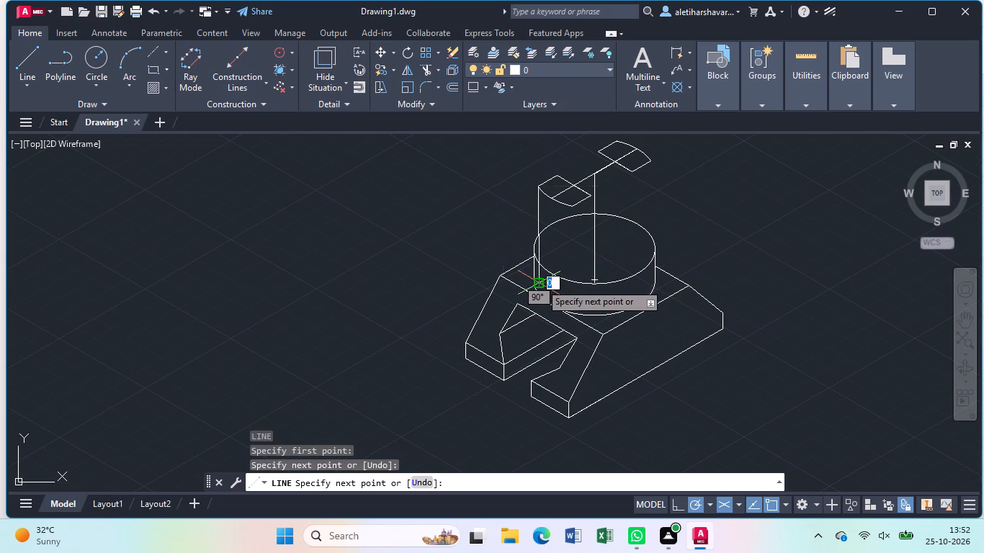
key(Escape)
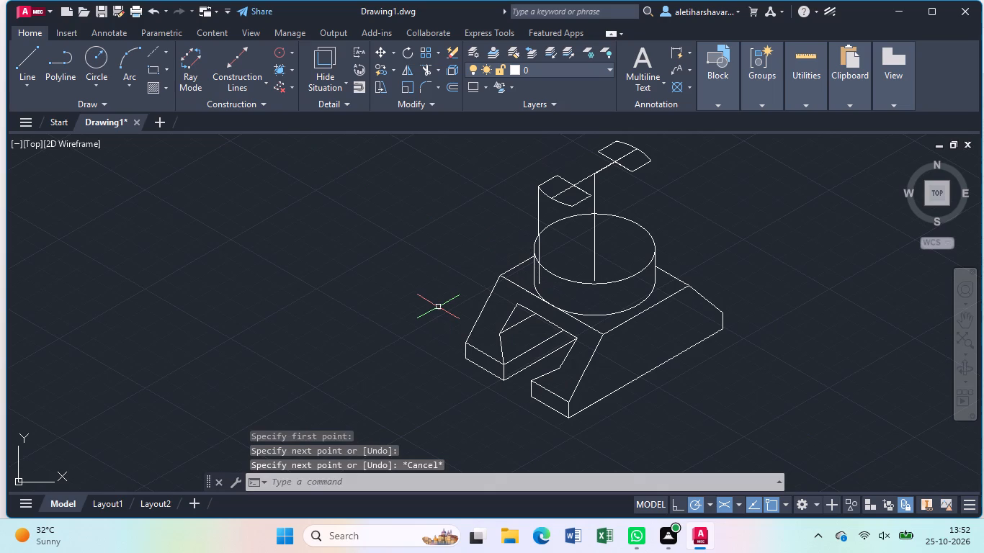
key(l)
key(Return)
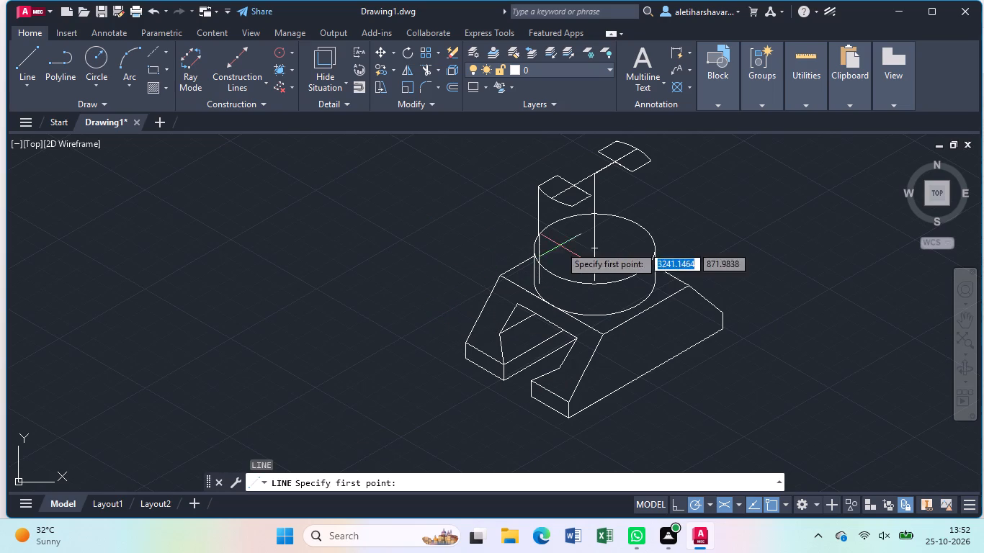
click(573, 209)
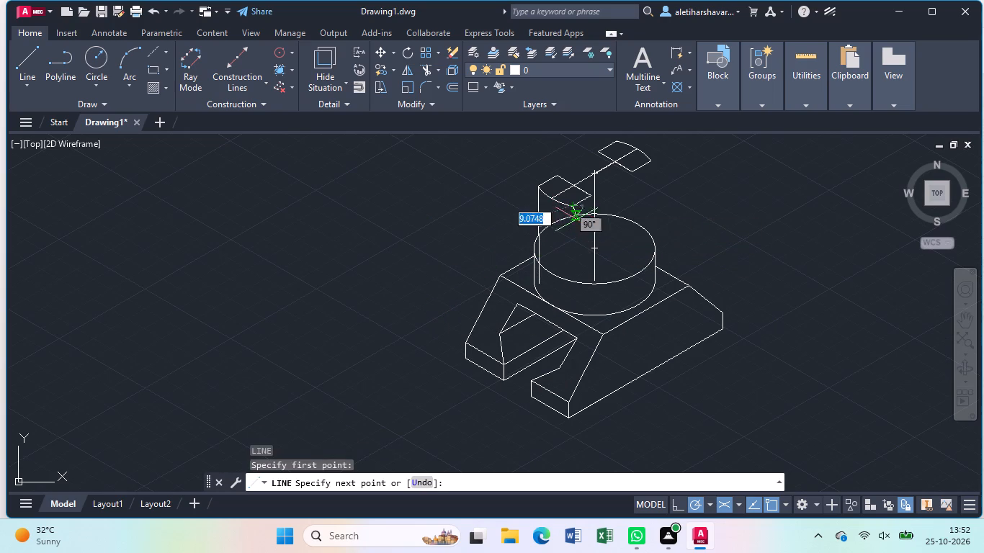
click(573, 301)
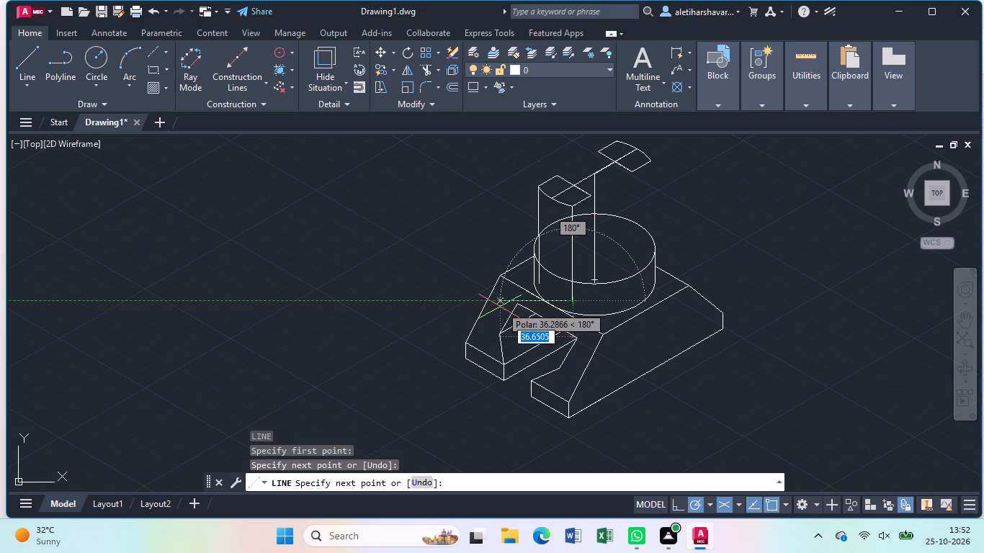
key(Escape)
Trim both vertical tab lines below the boss's top ellipse, and the ellipse arc hidden behind the tab's curved face.
text(tr)
key(Return)
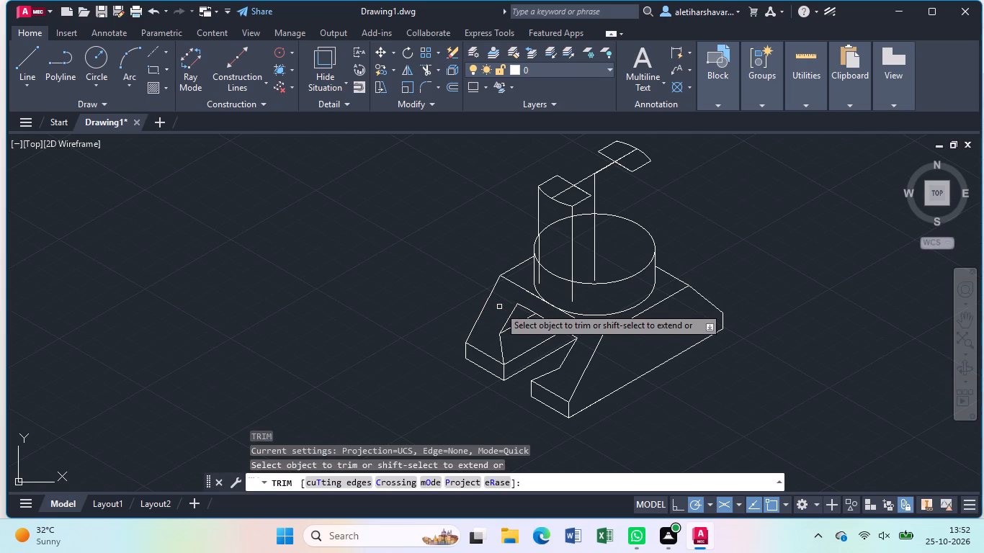
click(539, 282)
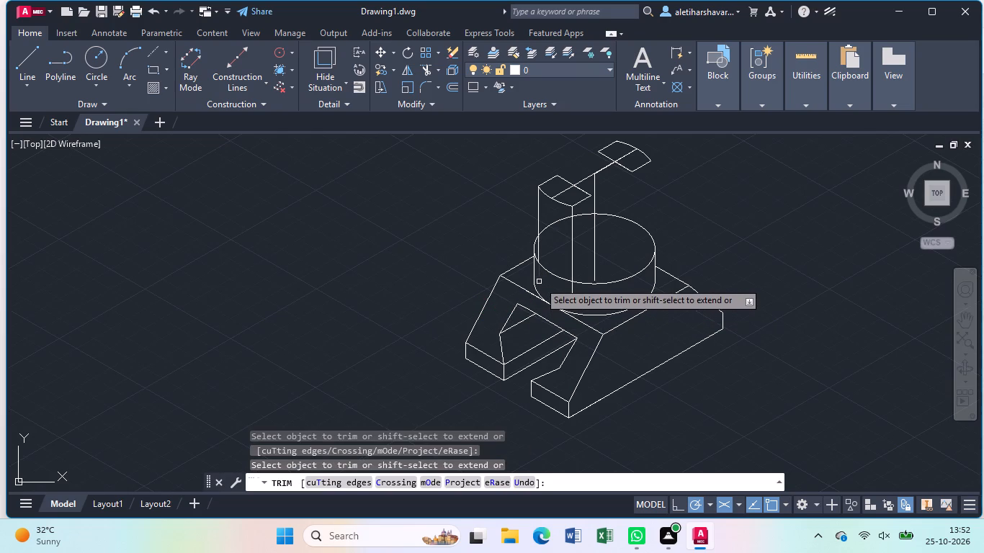
click(574, 295)
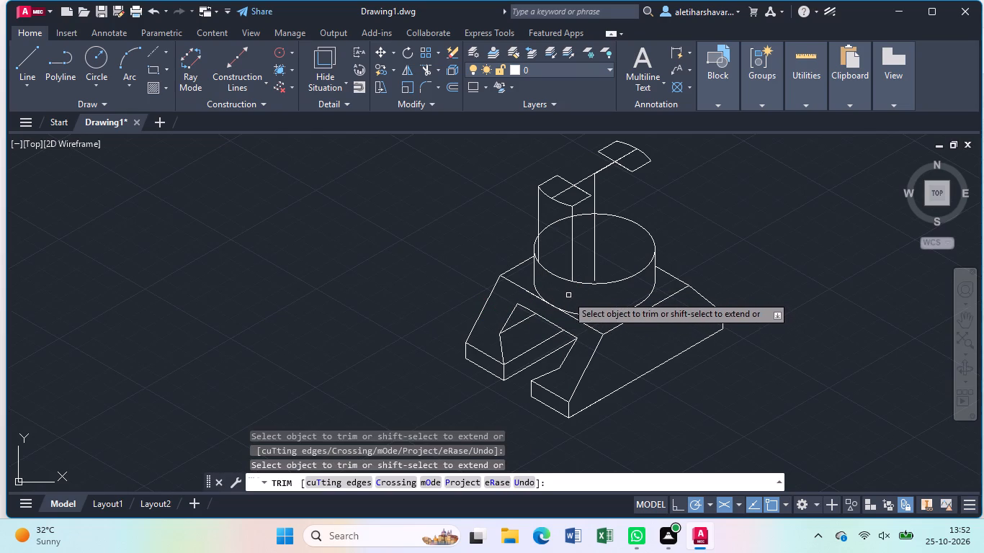
click(542, 233)
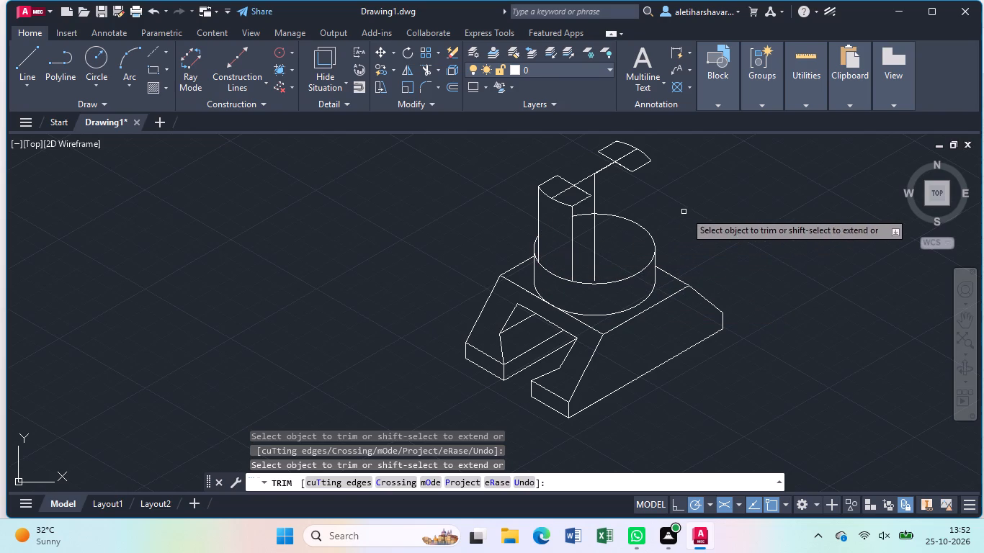
key(Escape)
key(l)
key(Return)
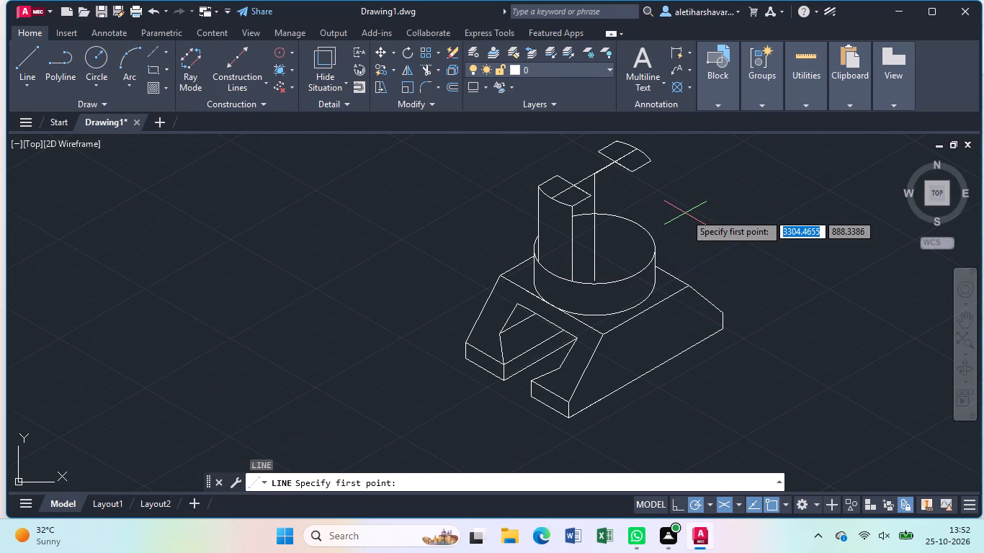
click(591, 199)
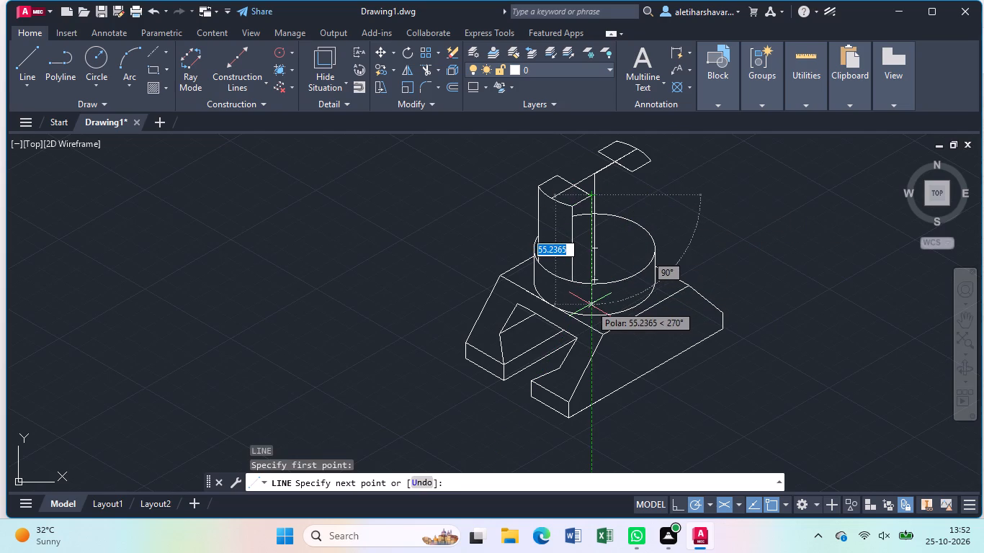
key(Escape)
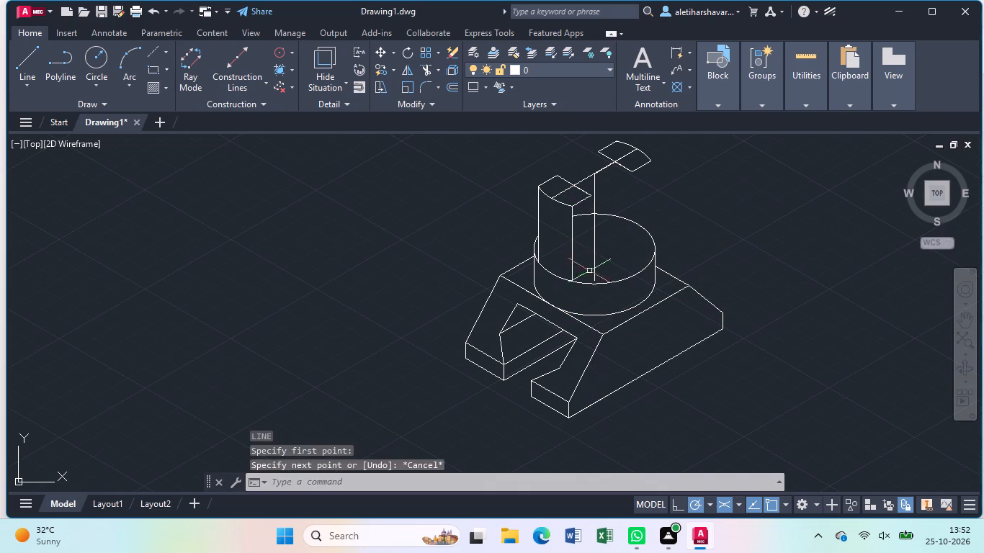
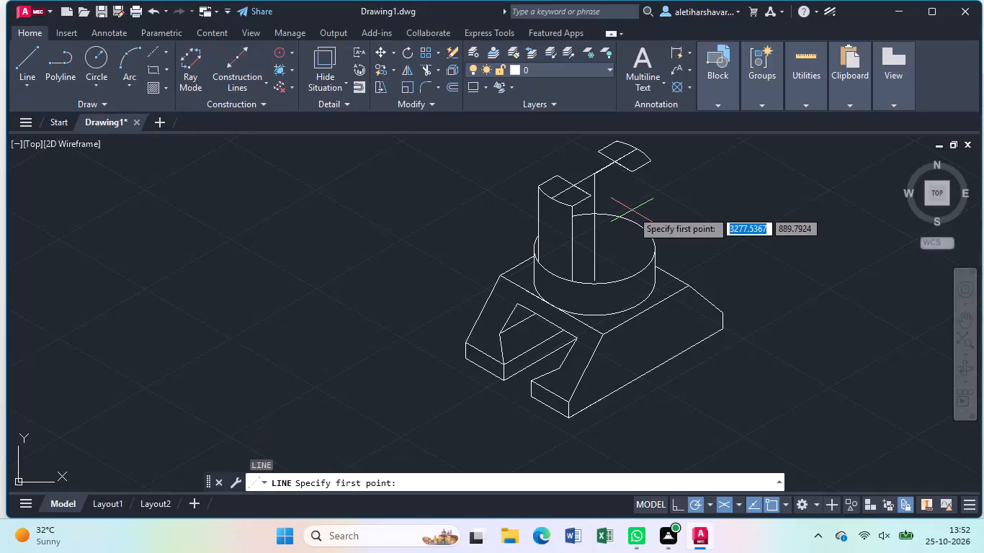
Draw a vertical line from the upper-right tab's outer arc end down to the boss's top ellipse.
click(654, 158)
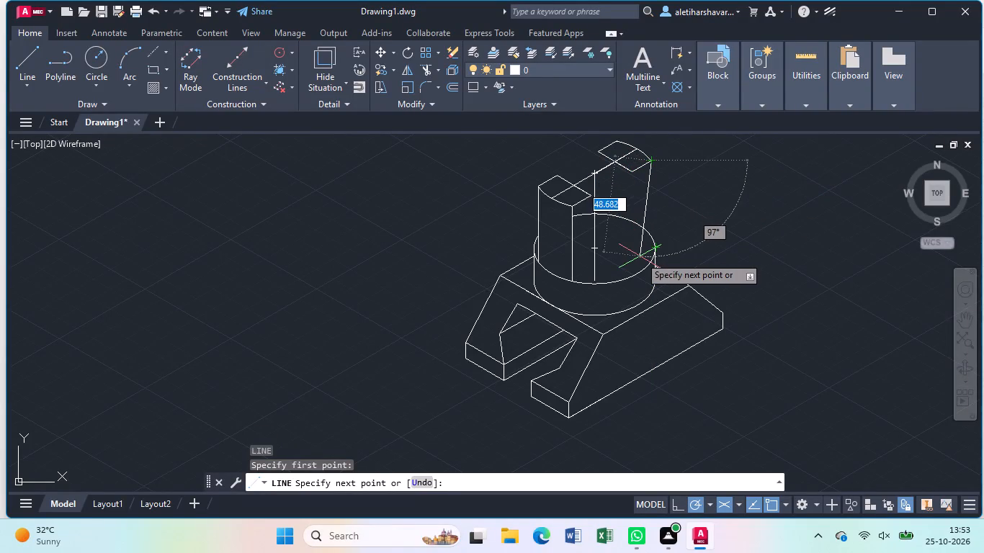
click(645, 241)
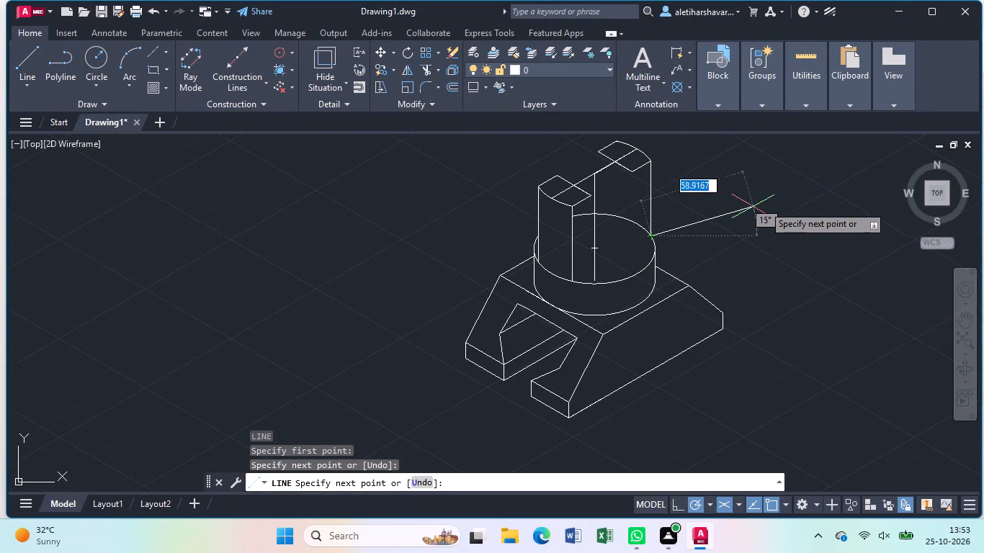
key(Escape)
Draw the slot's front side 21 down from the upper-right tab's inner front corner, then its floor edge at 210° toward the other tab.
key(l)
key(Return)
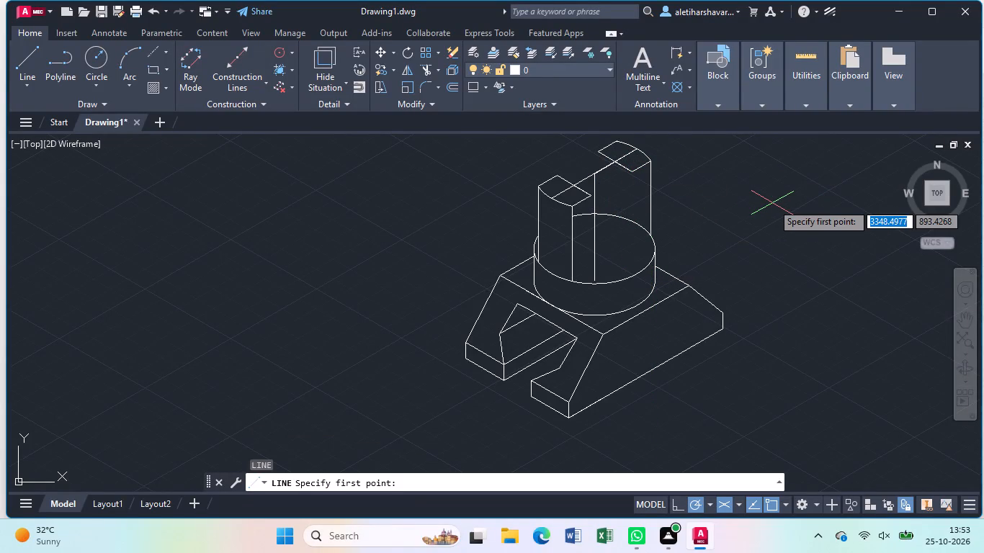
click(630, 171)
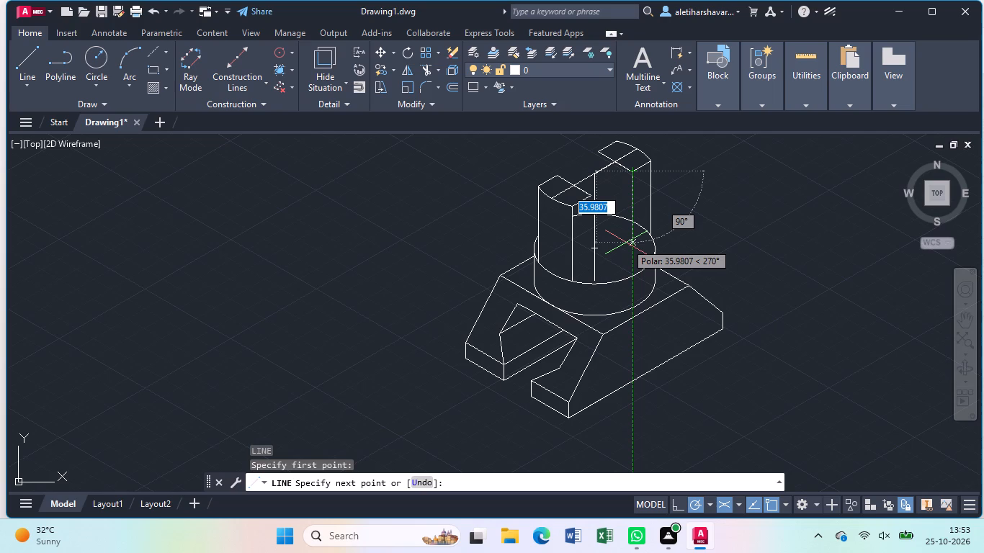
text(21)
key(Return)
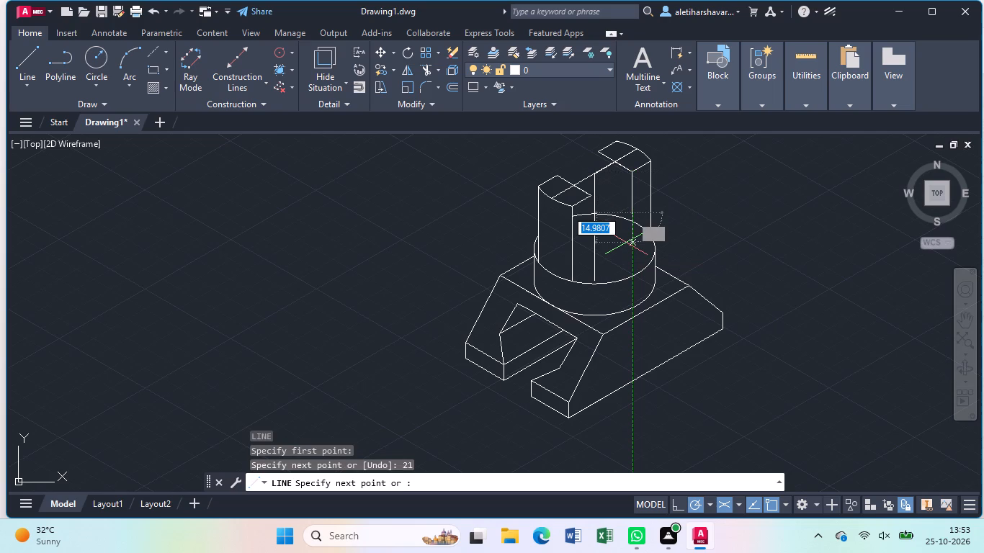
click(581, 237)
key(Escape)
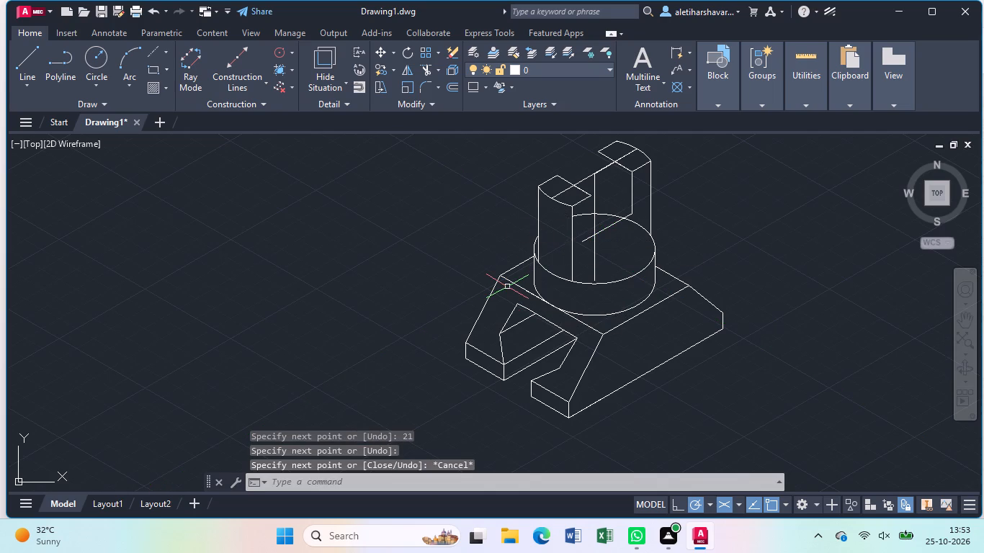
Draw a vertical line down from the lower-left tab's inner front corner, past the slot floor edge.
key(l)
key(Return)
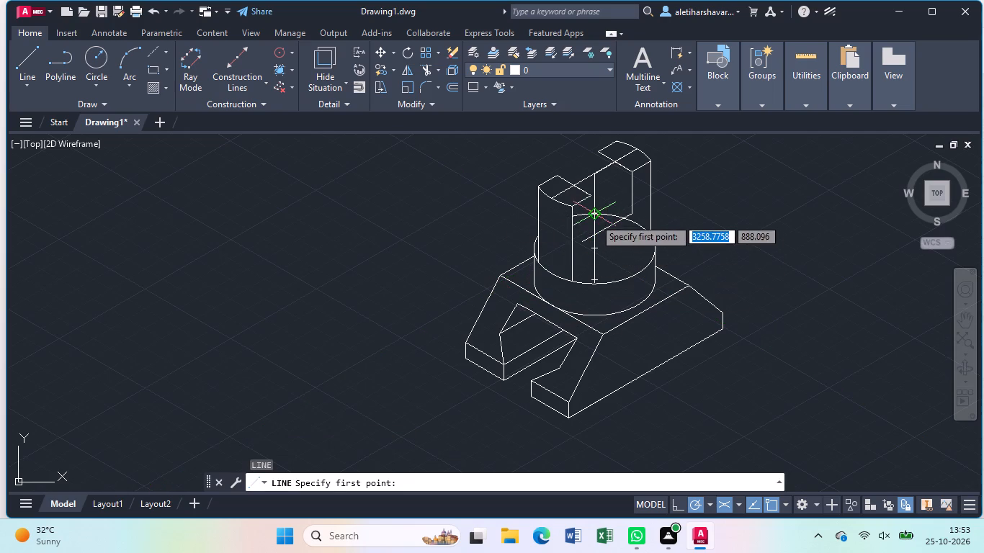
click(589, 197)
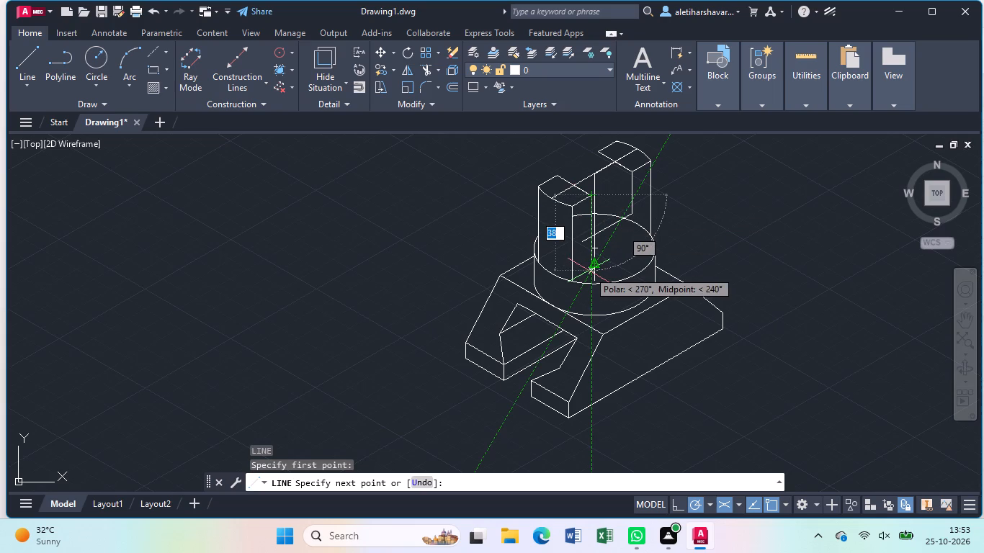
drag(589, 271, 604, 266)
key(Escape)
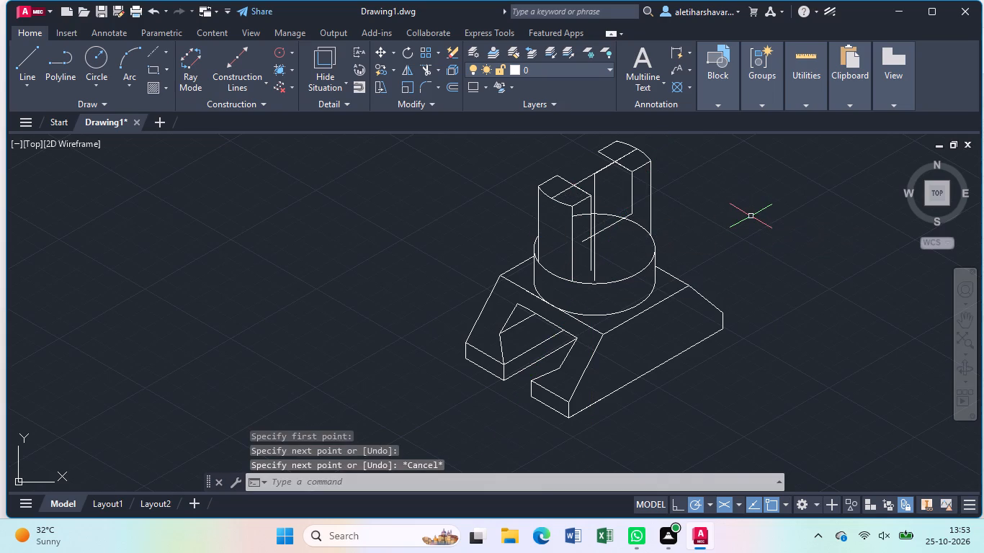
Trim away the vertical centre line, the slot lines' overshoots at their crossing, and the boss ellipse arc behind the slot and front face.
text(tr)
key(Return)
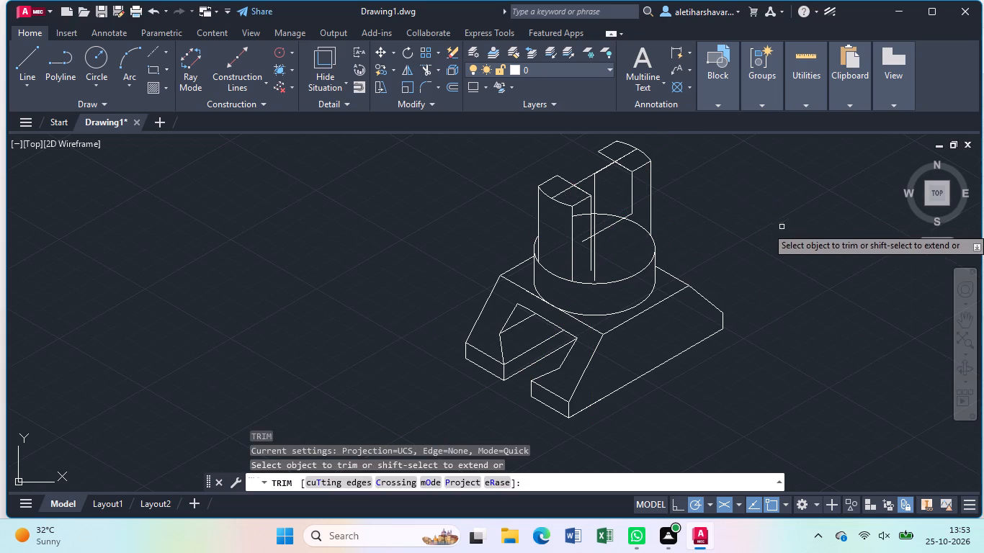
click(594, 253)
click(595, 243)
click(592, 245)
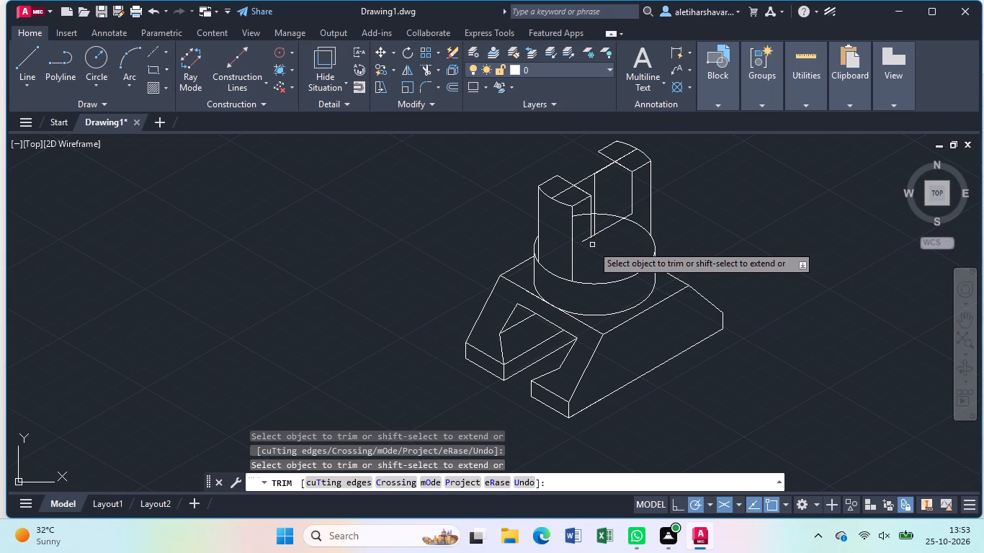
click(582, 241)
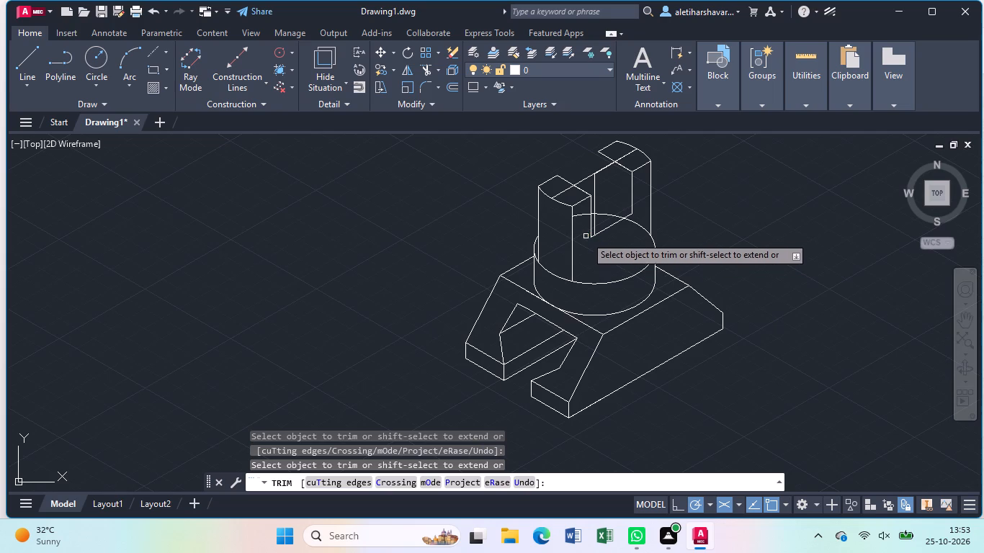
click(596, 228)
click(594, 204)
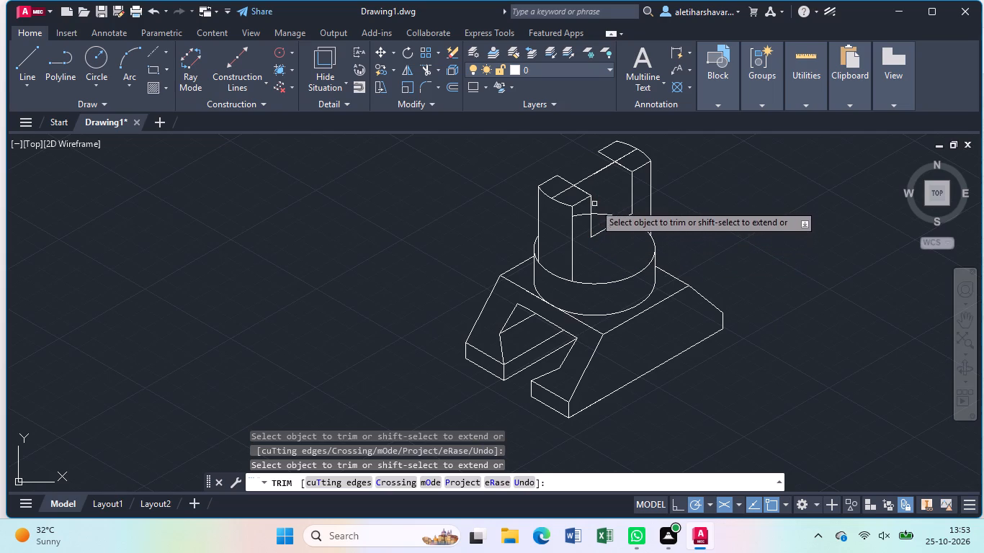
click(601, 212)
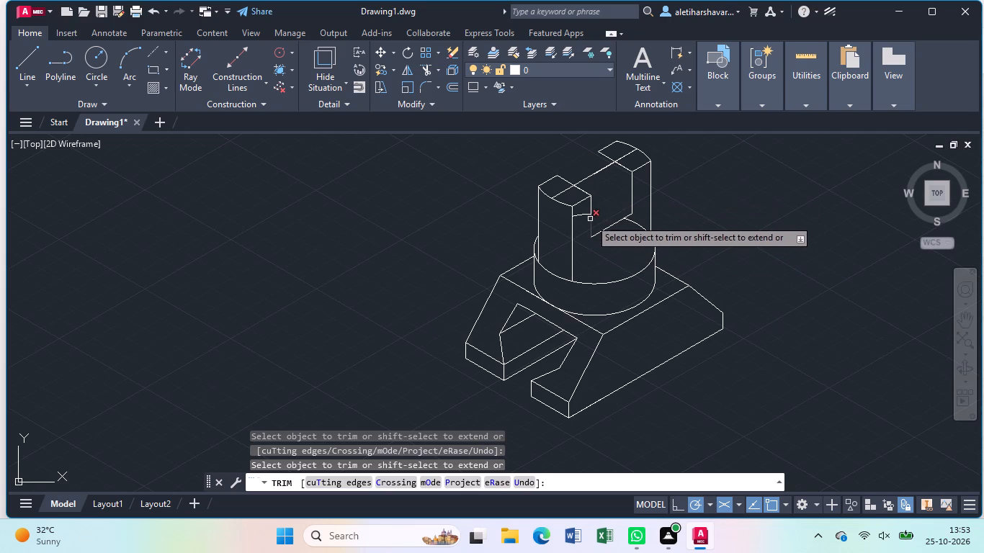
click(579, 213)
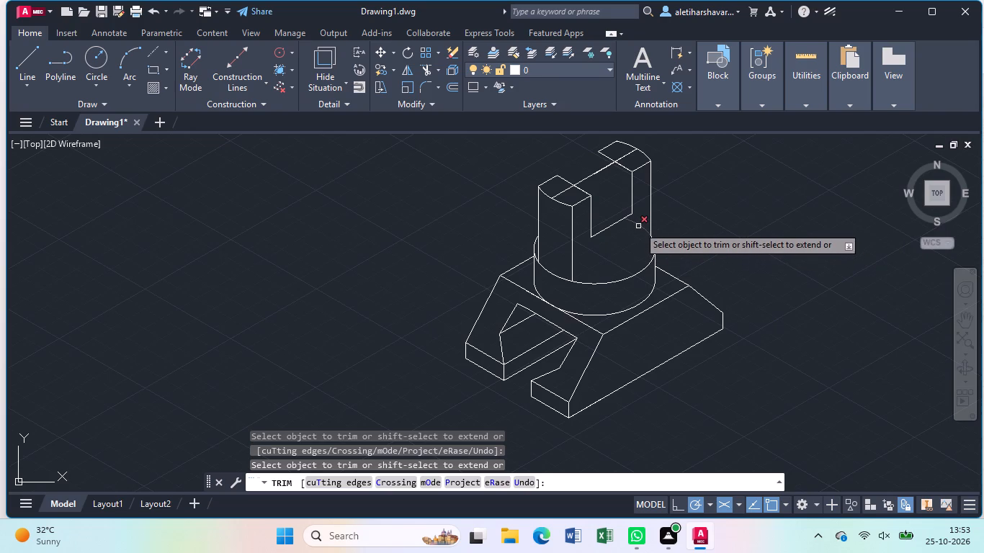
key(Escape)
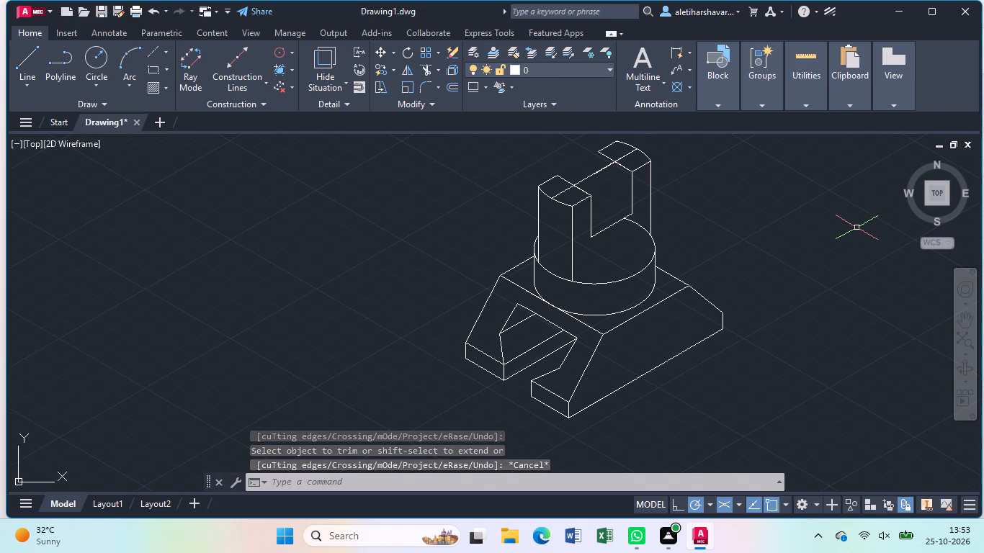
Draw the front face's bottom edge at 30° from the base of the lower-left tab's front vertical, past the upper-right tab's outer vertical.
key(l)
key(Return)
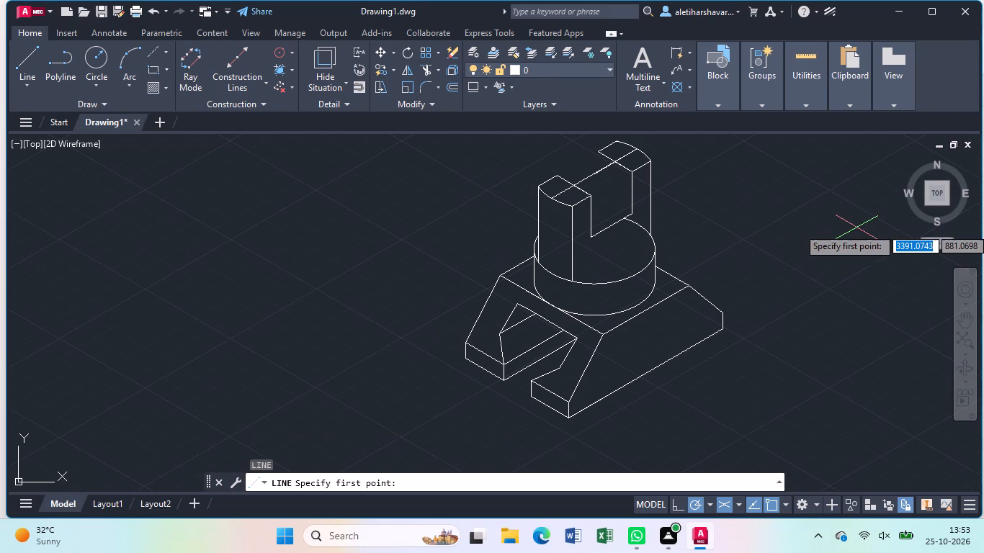
click(571, 277)
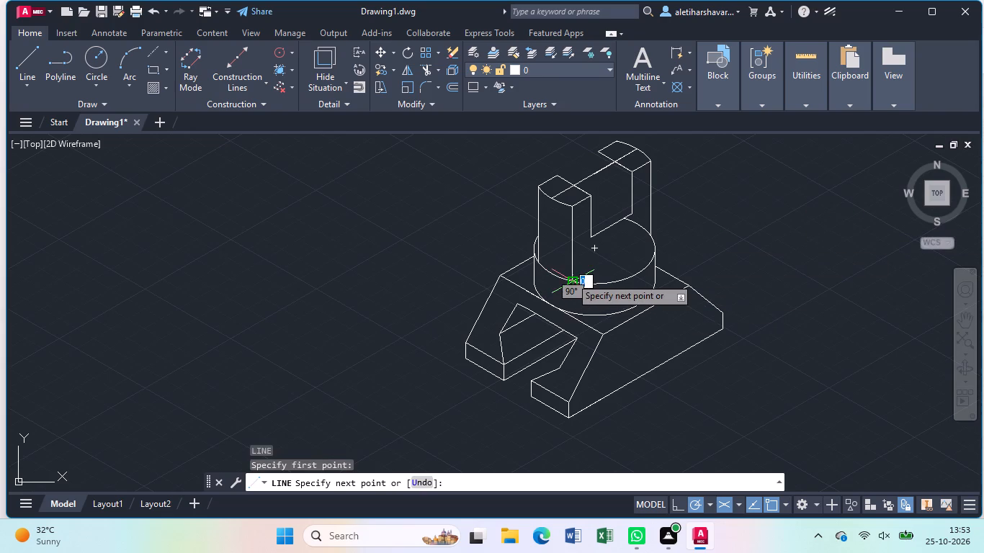
click(677, 226)
key(Escape)
Trim the bottom edge's overshoot beyond the upper-right vertical and the remaining rear ellipse arc behind the front face.
text(tr)
key(Return)
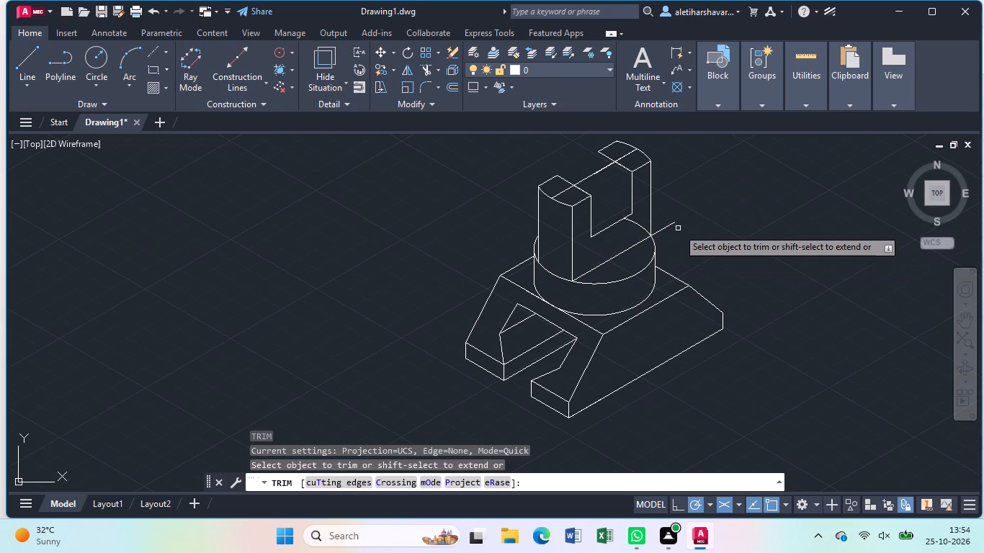
click(670, 227)
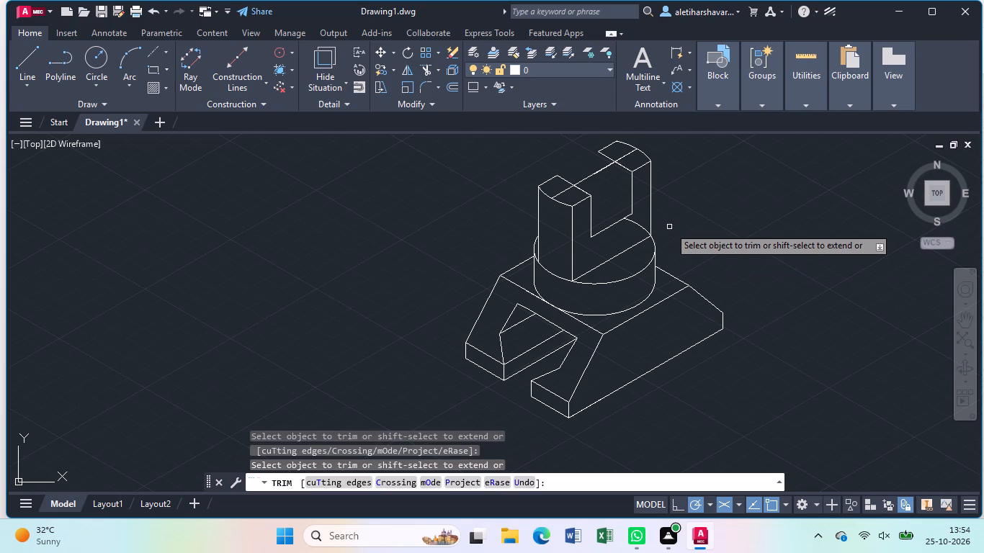
text(tr)
key(Return)
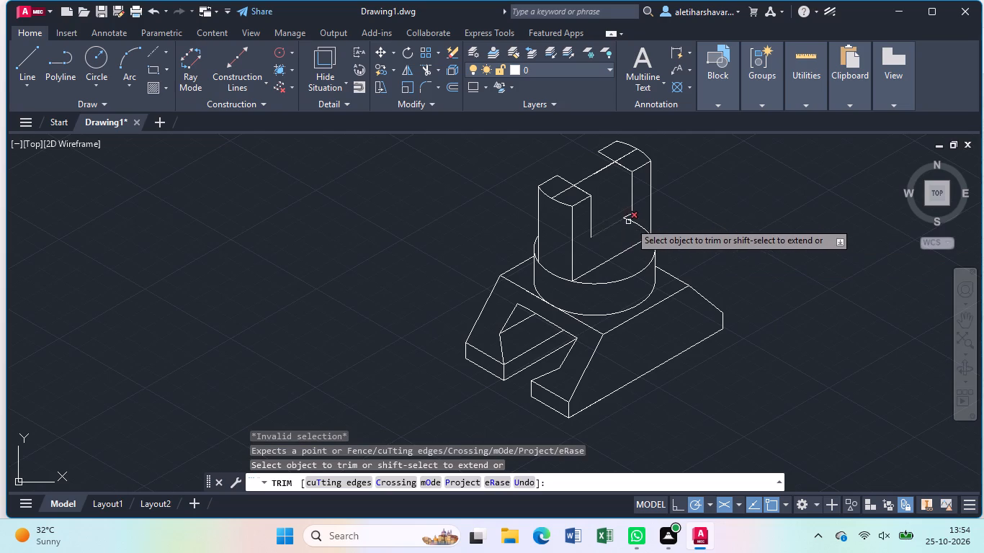
click(632, 222)
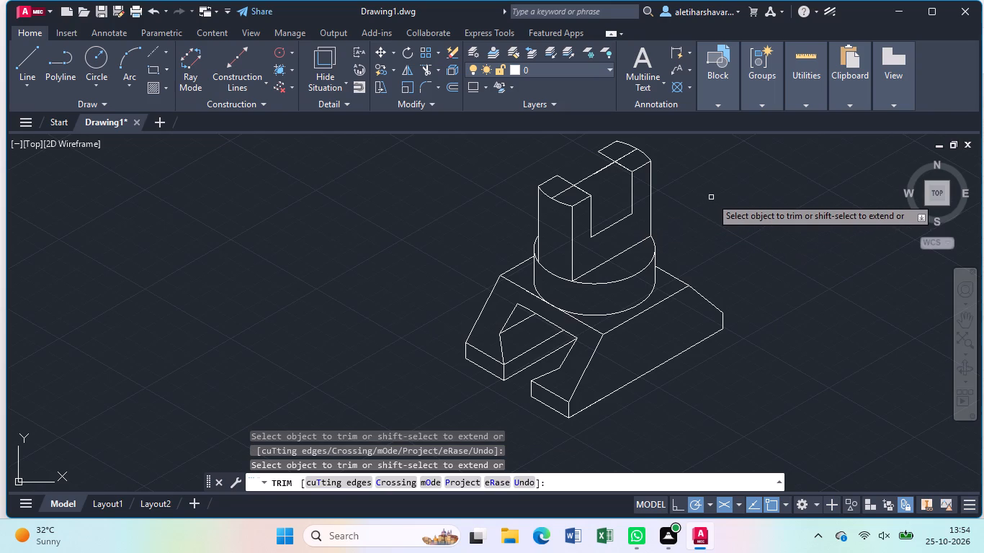
key(Escape)
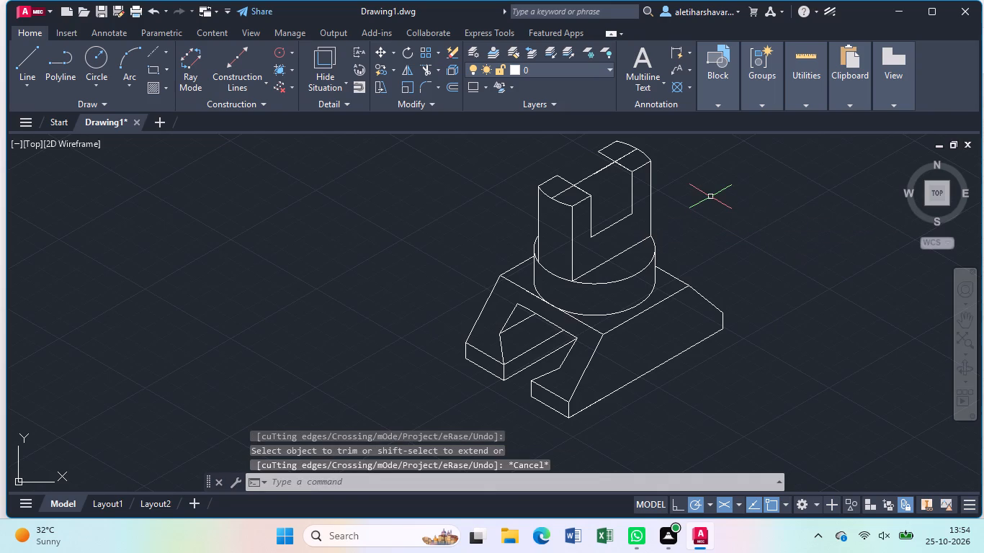
Draw a line at 150° from the slot floor's upper-right front corner, running back beyond the lower-left tab.
key(l)
key(Return)
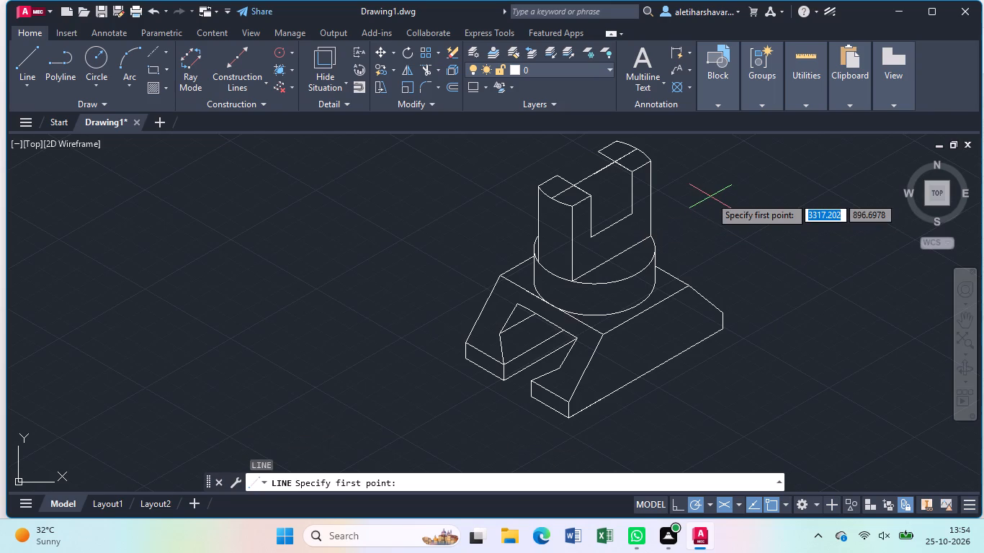
click(633, 217)
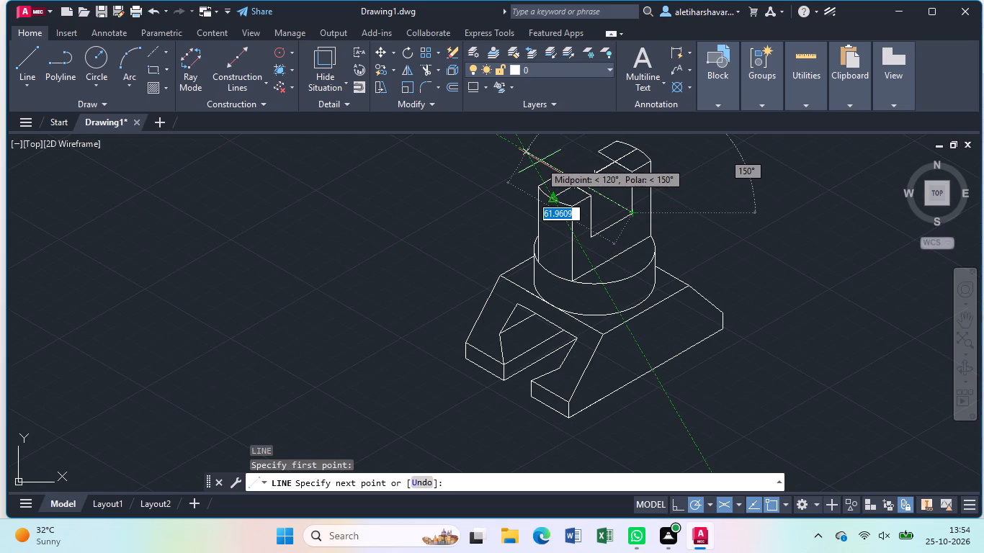
click(539, 161)
key(Escape)
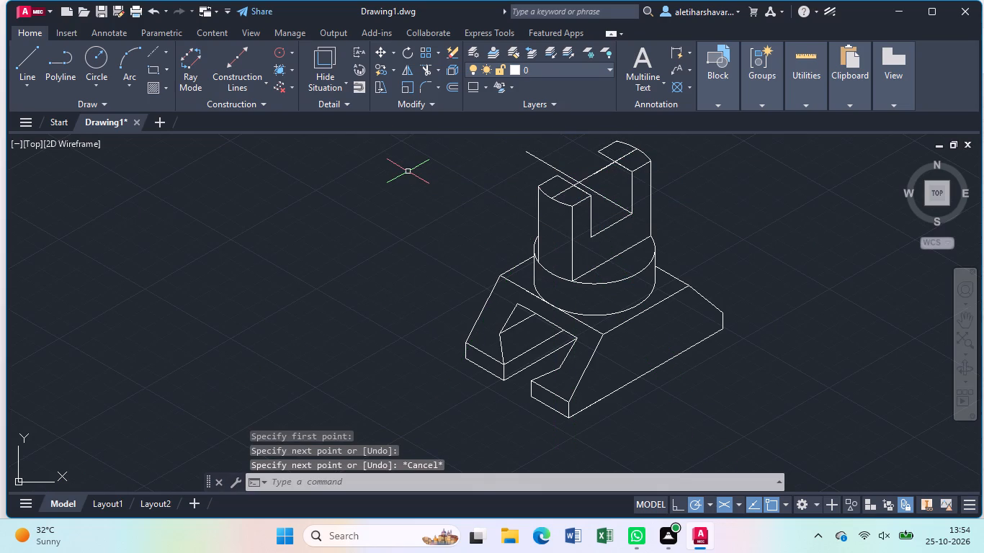
Draw a vertical line about 29 long down from the upper-right tab's inner rear corner, crossing the 150° floor line.
key(l)
key(Return)
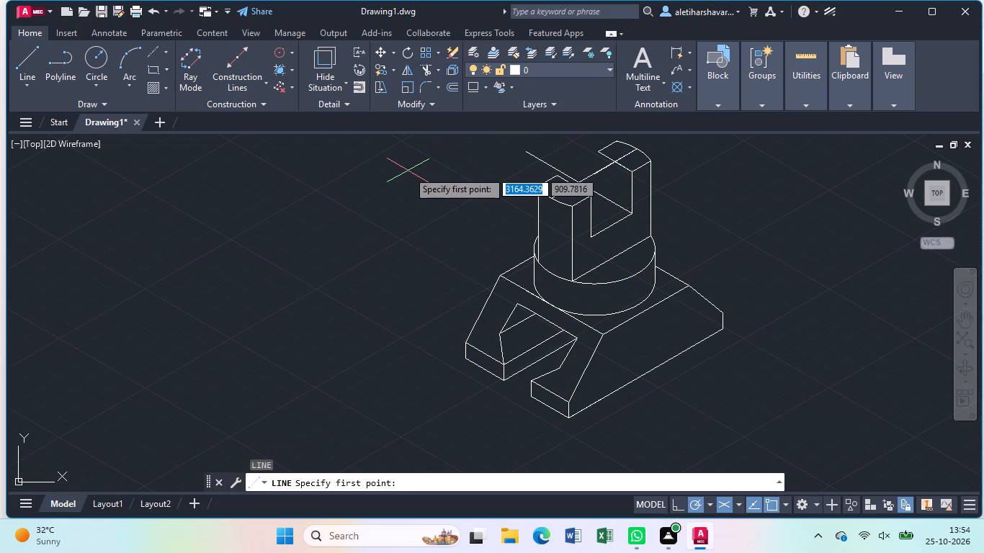
click(596, 154)
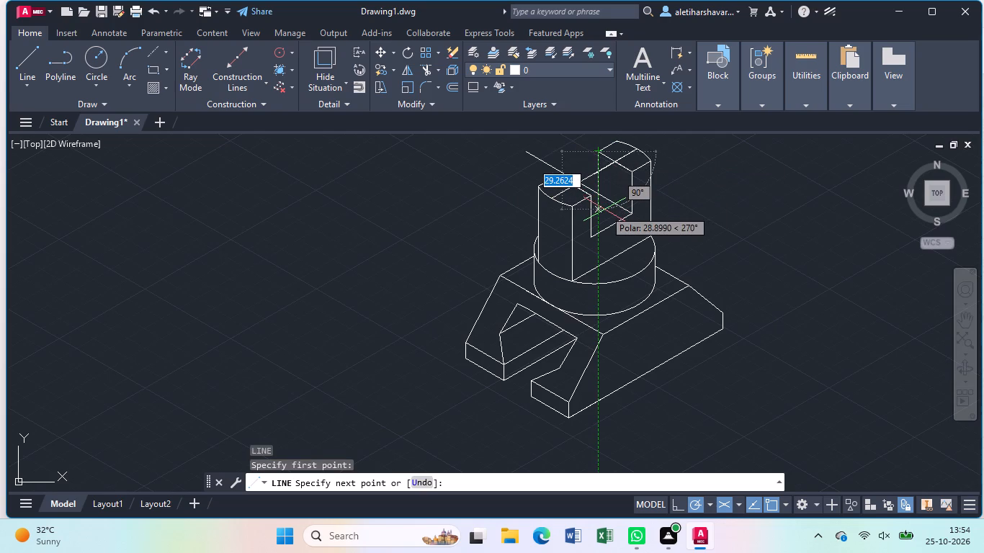
click(604, 210)
key(Escape)
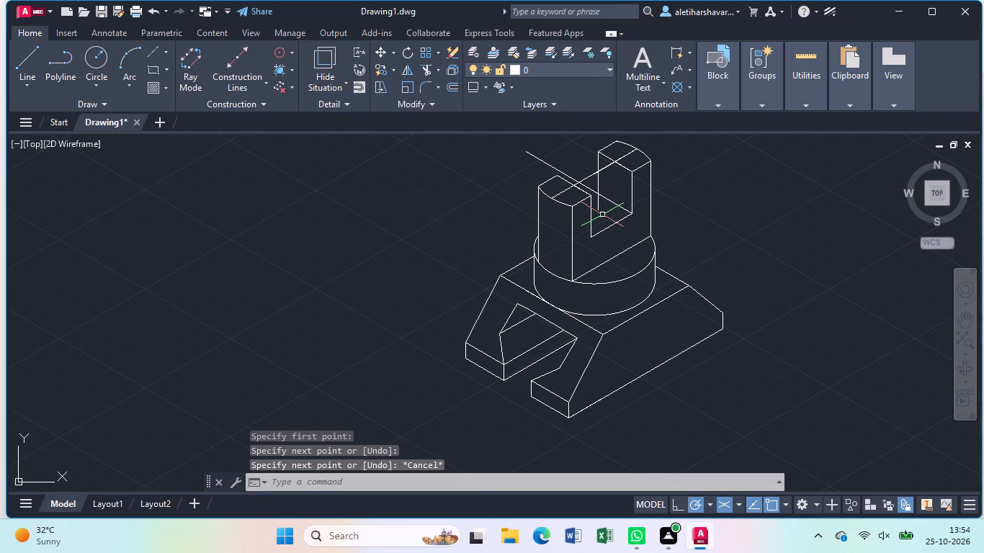
Trim the rear vertical and the 150° floor line beyond their crossing so they meet at the slot's rear corner.
text(tr)
key(Return)
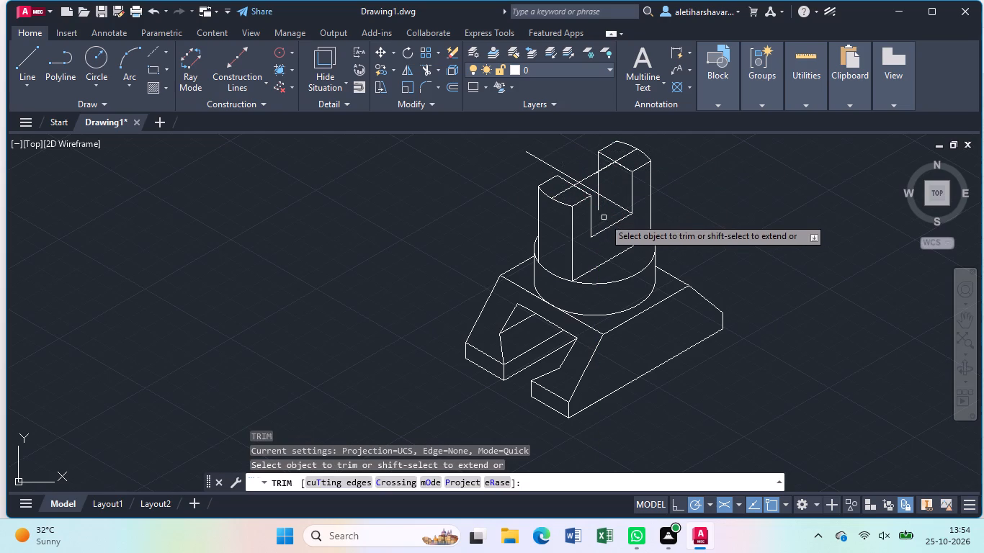
click(598, 202)
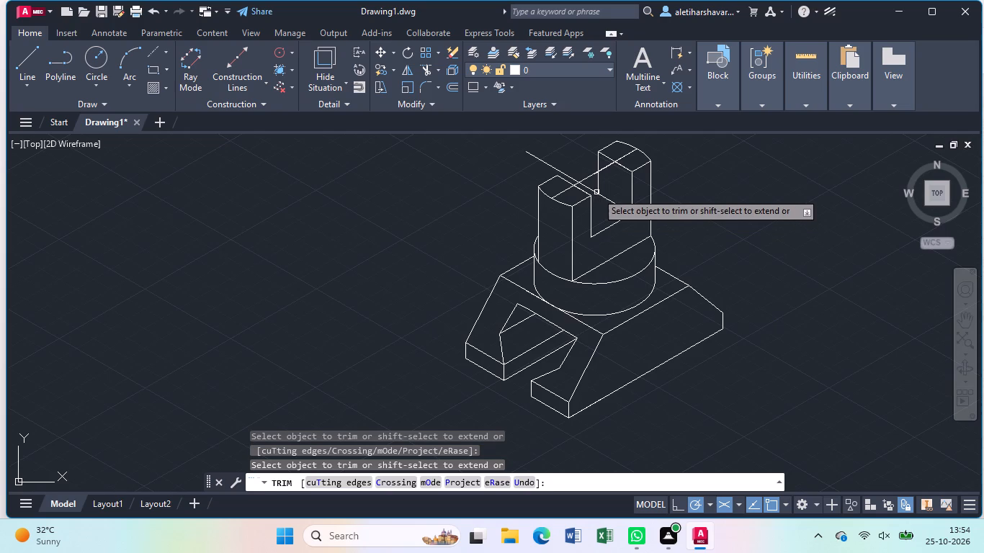
click(593, 188)
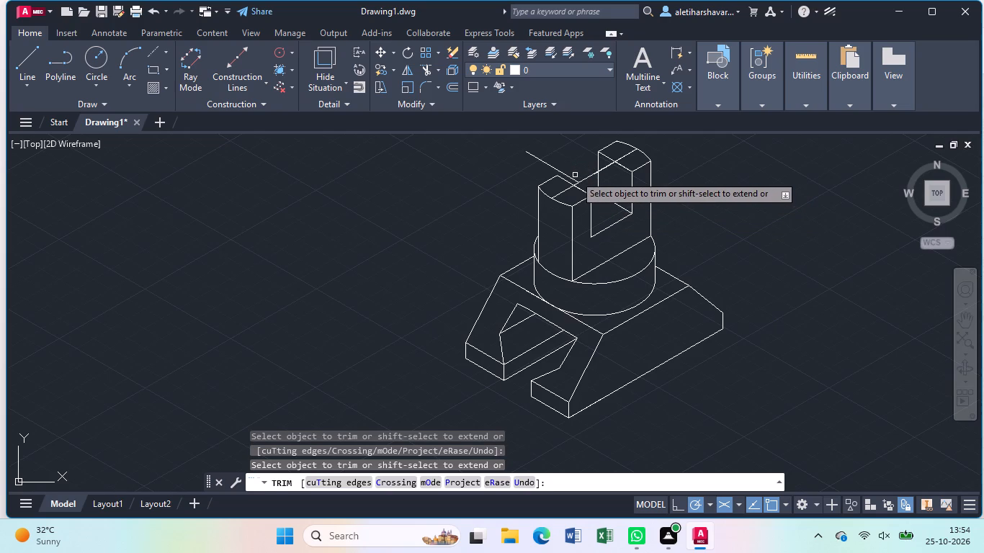
click(572, 176)
key(Escape)
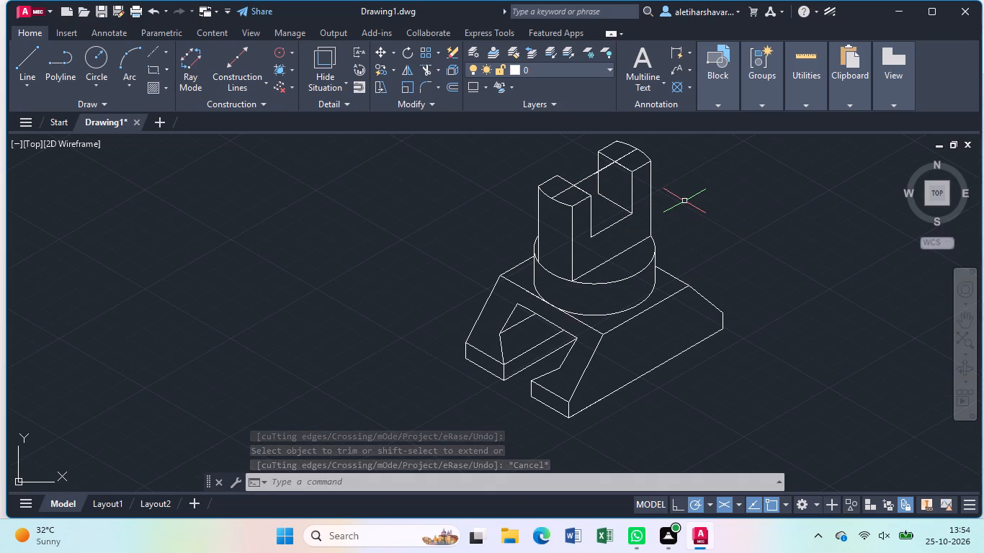
Draw a line about 35 long at 210° from the slot floor's rear corner to the block's outer left vertical edge.
key(l)
key(Return)
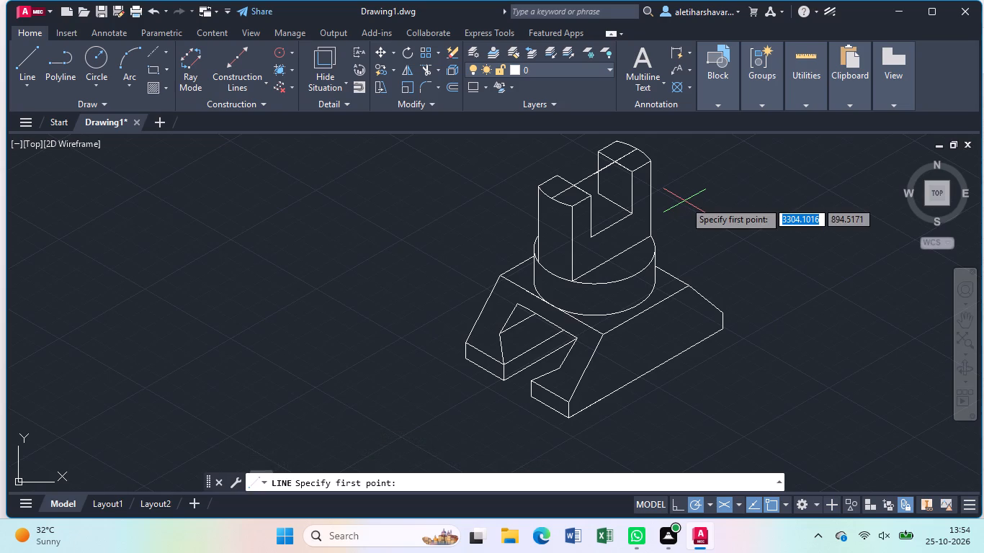
click(597, 189)
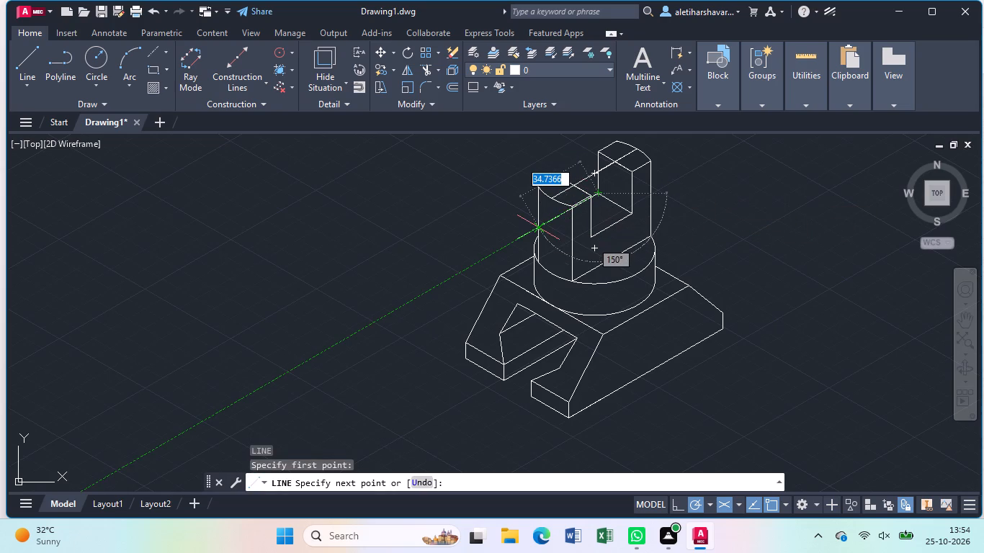
click(535, 224)
key(Escape)
Trim the new slot-floor line where it runs behind the lower-left tab, keeping only the part inside the slot.
text(tr)
key(Return)
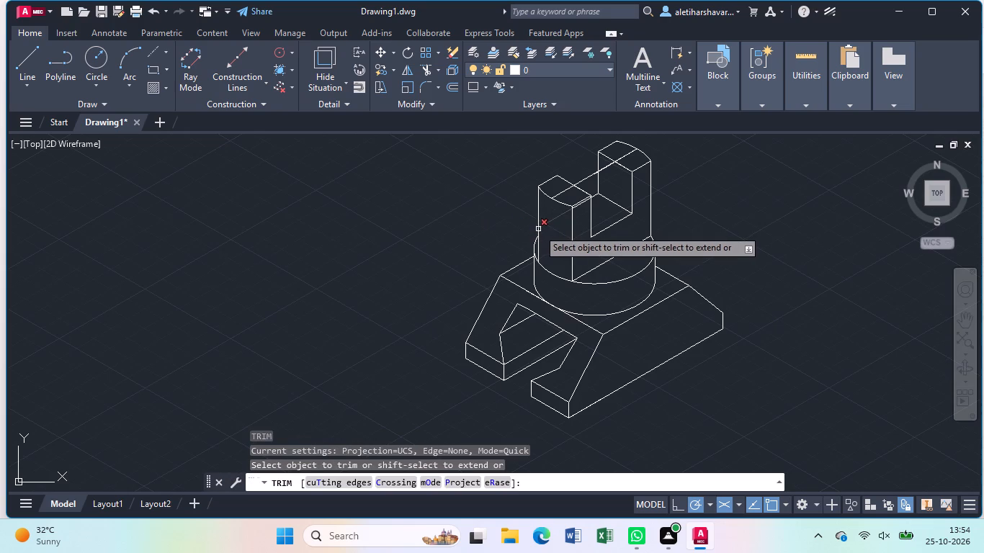
click(542, 229)
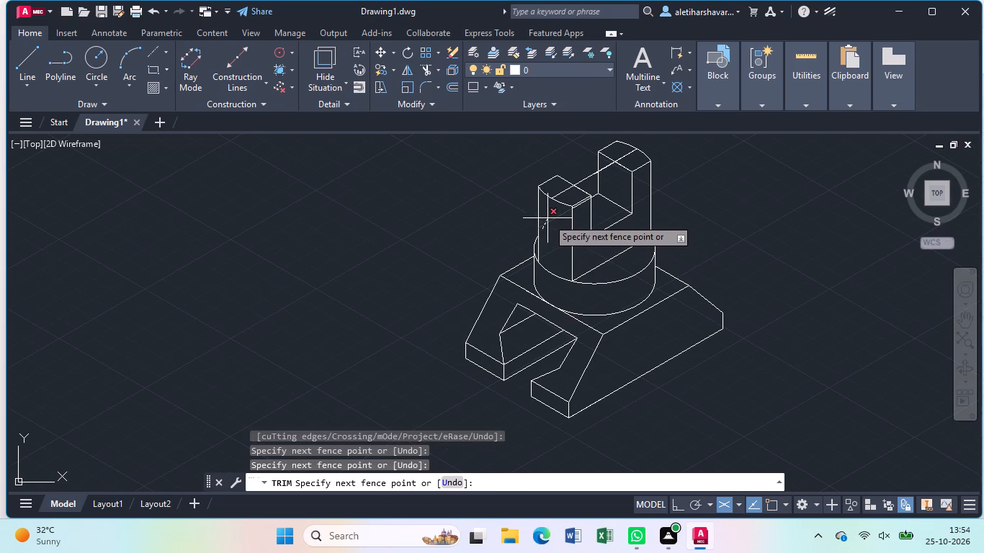
click(547, 217)
scroll(548, 217, up, 2)
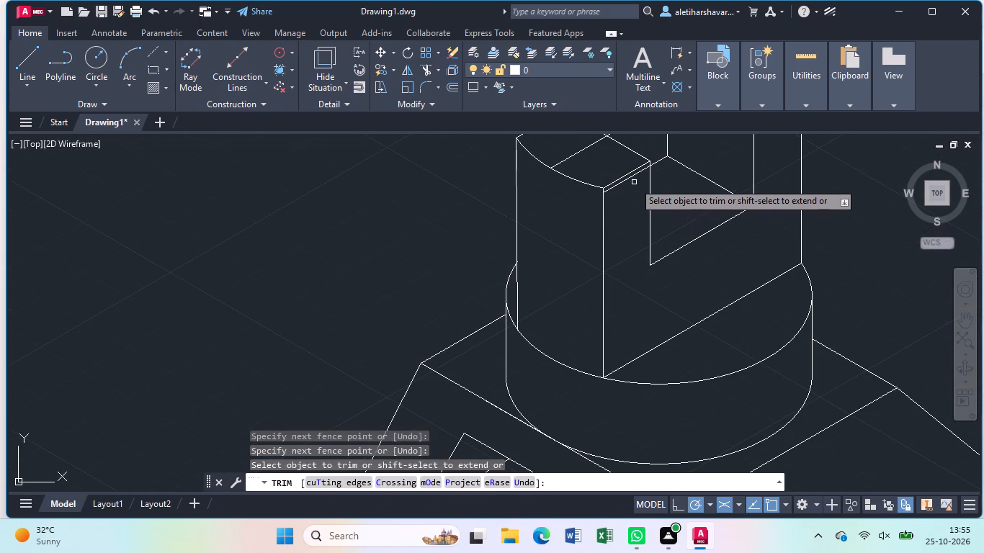
click(632, 178)
scroll(637, 222, down, 2)
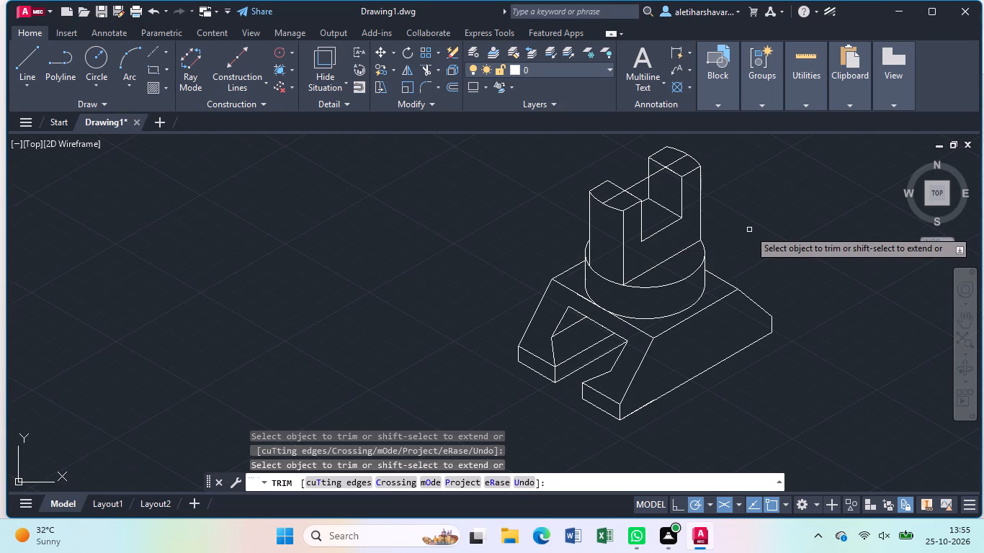
key(Escape)
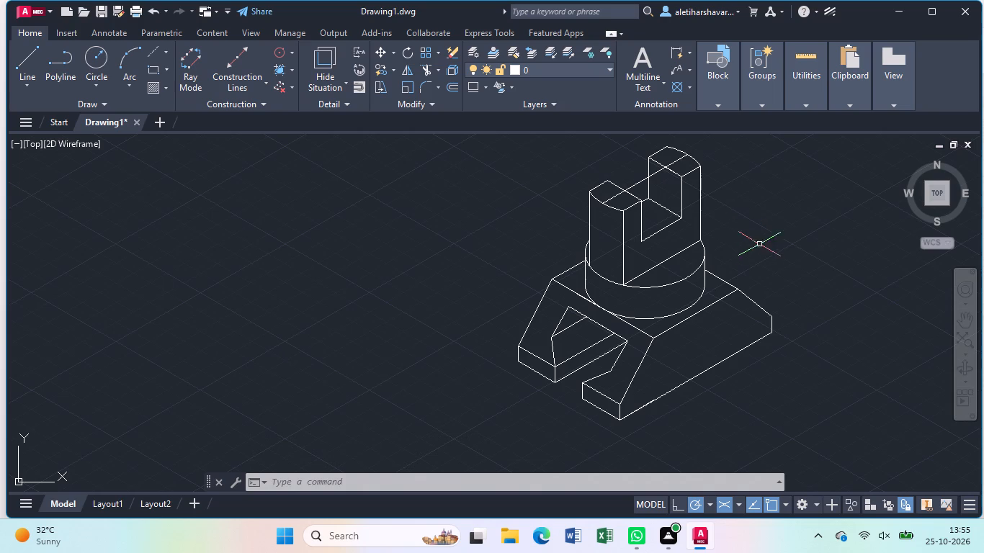
Add aligned dimensions to the base's long bottom edge and to the parallel top edge above it.
click(689, 49)
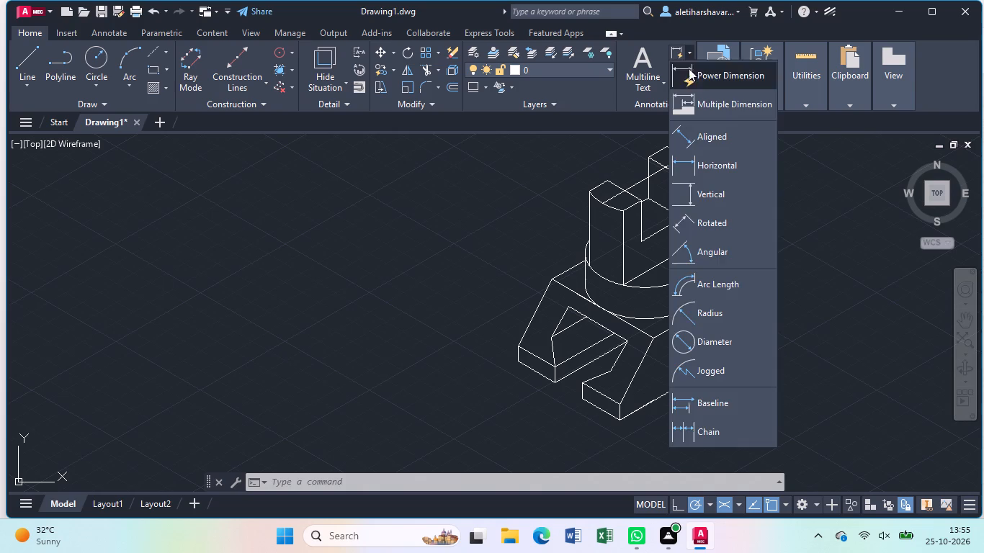
click(702, 136)
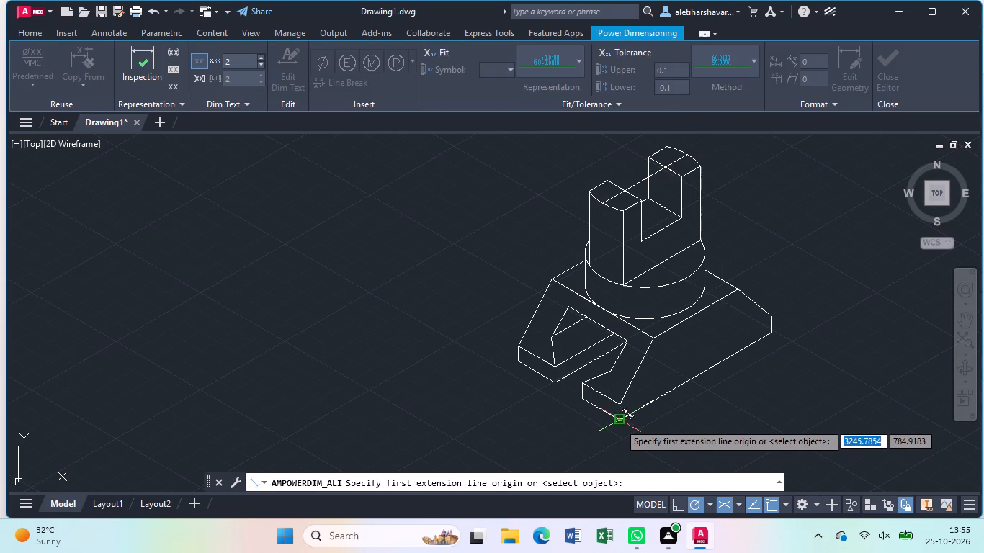
click(619, 423)
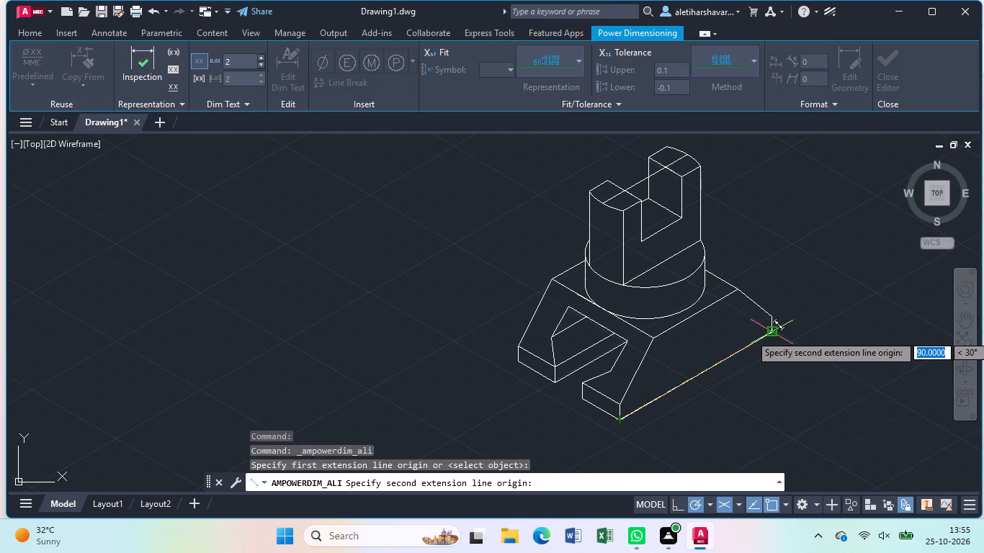
click(769, 334)
click(785, 361)
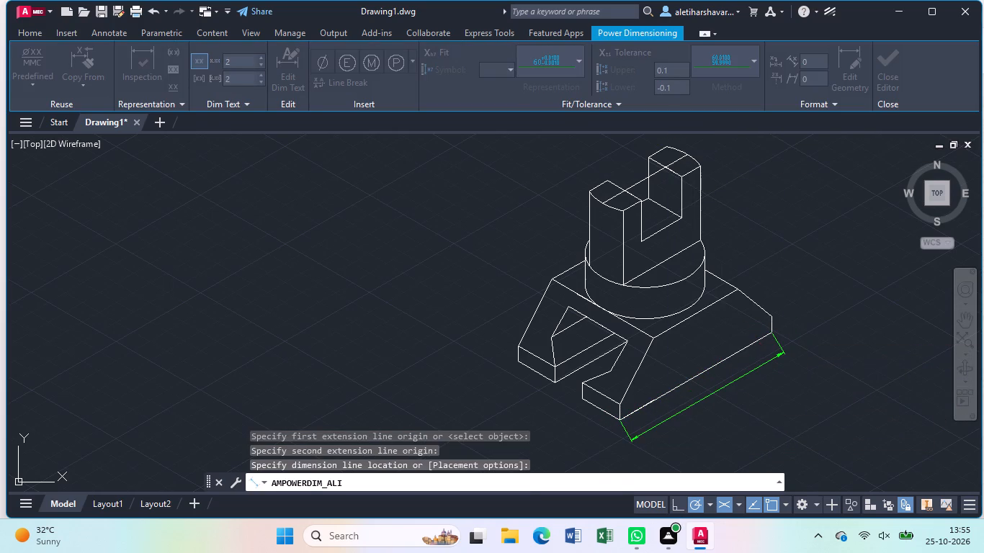
key(Return)
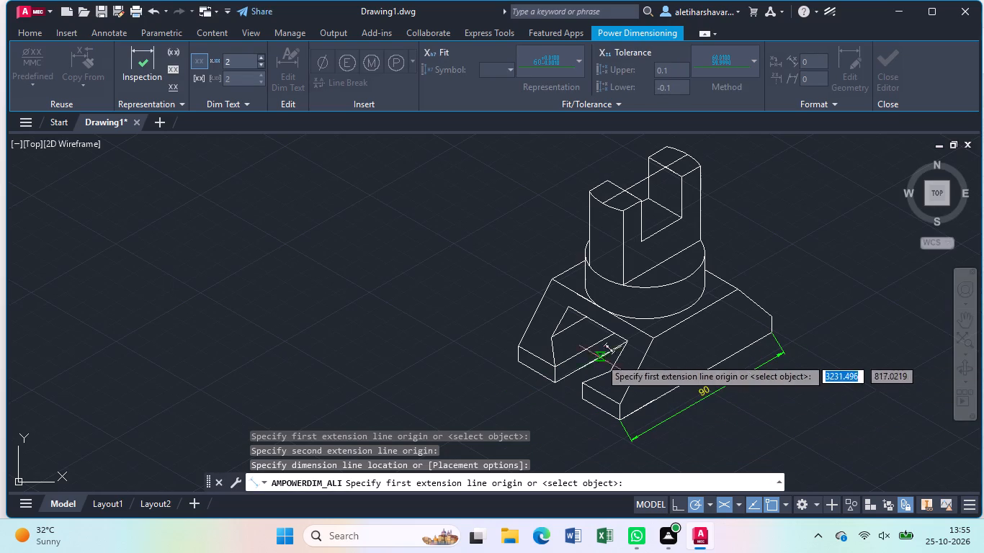
click(654, 335)
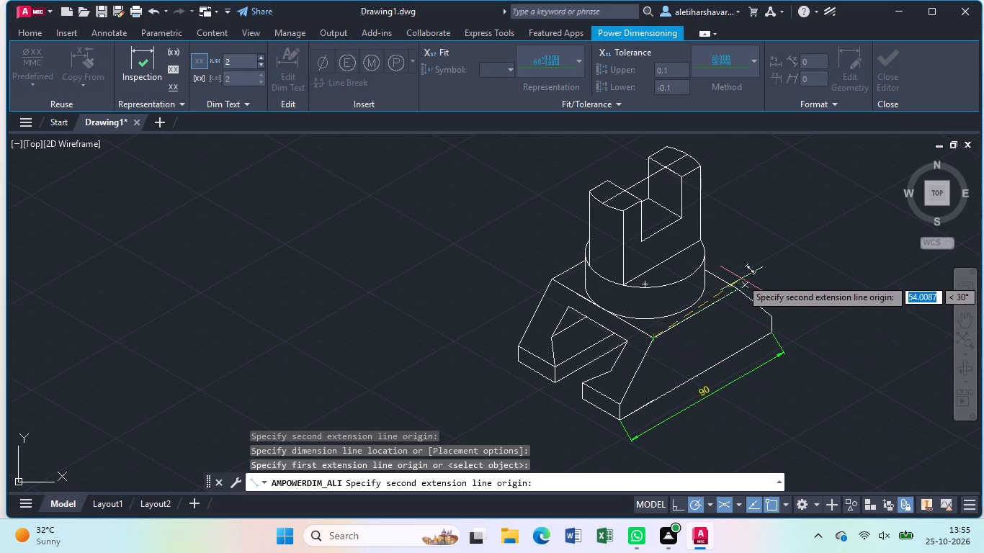
click(741, 287)
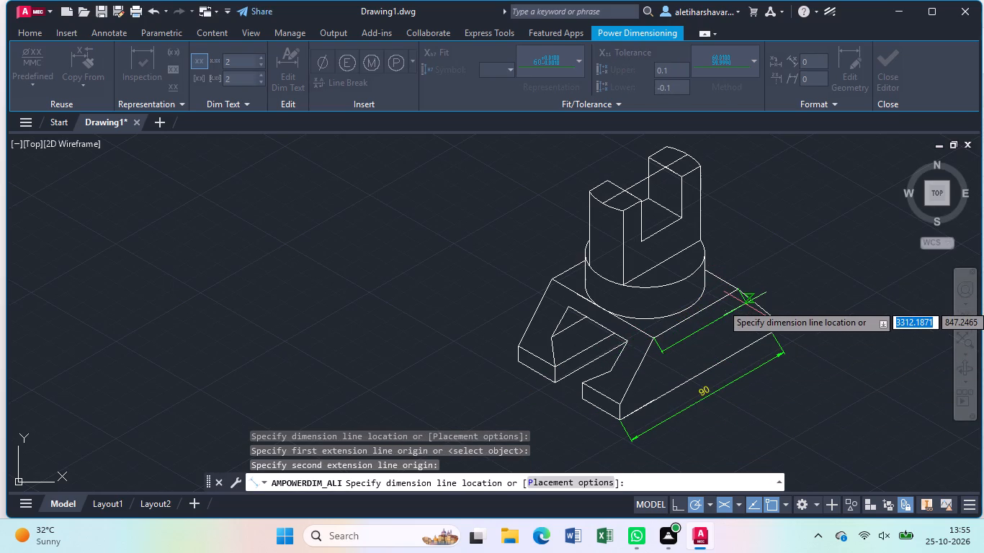
click(745, 304)
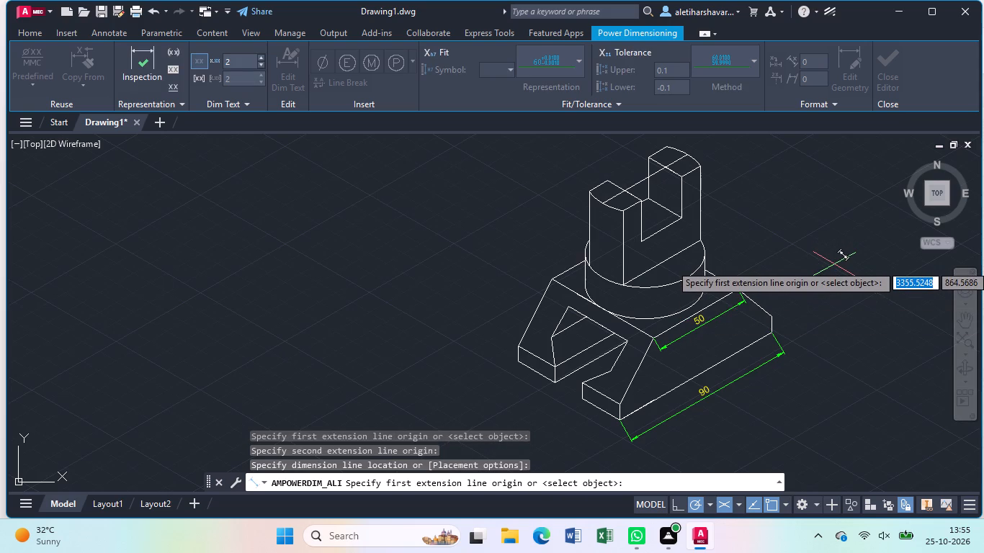
key(Escape)
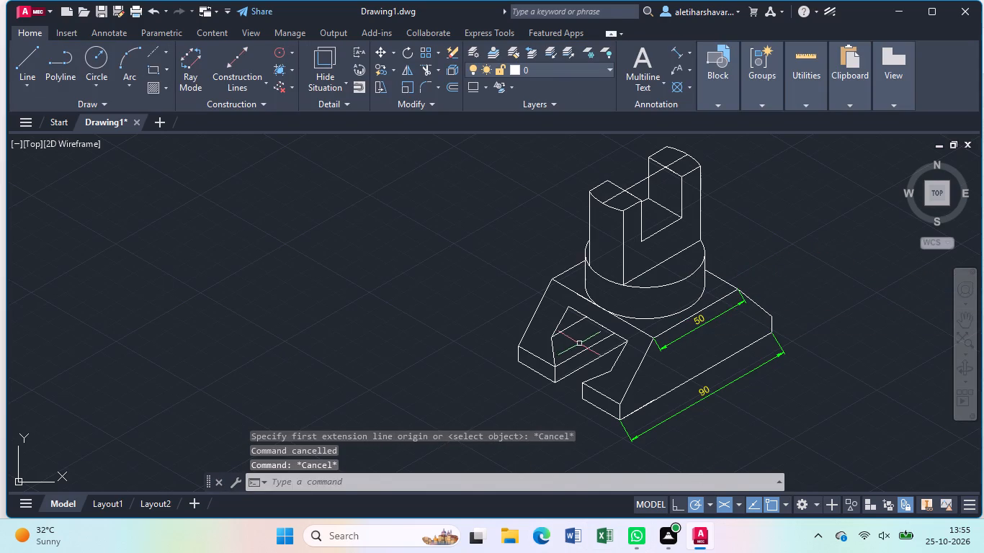
Add an aligned dimension for the overall width of the base's notched front, placed below the bottom edge.
middle_drag(590, 419, 571, 331)
scroll(565, 310, up, 1)
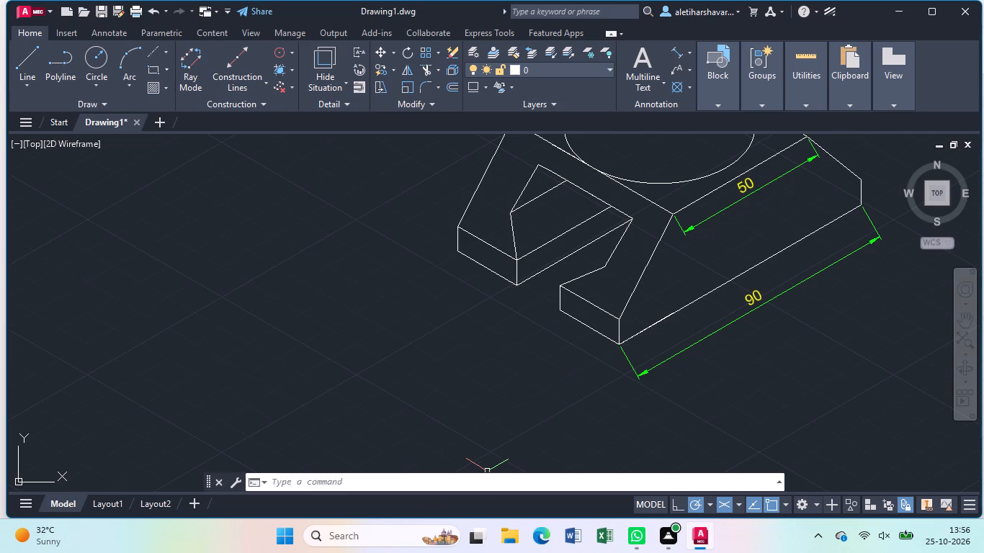
click(674, 50)
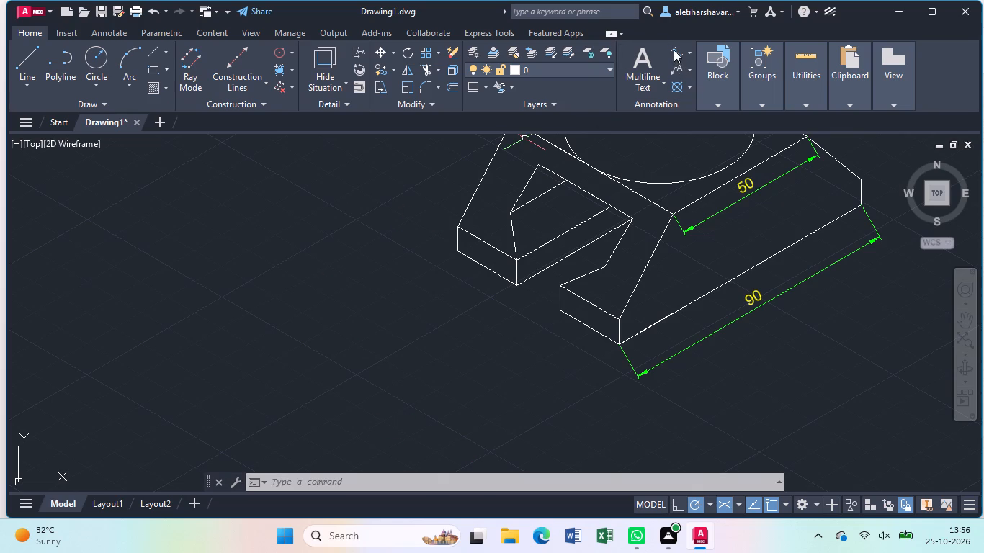
click(455, 252)
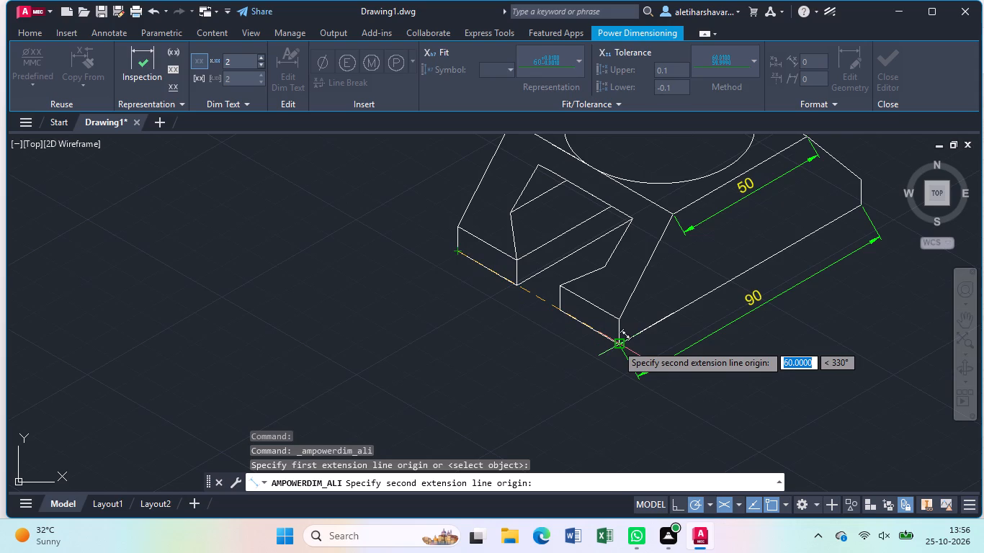
click(617, 344)
click(607, 396)
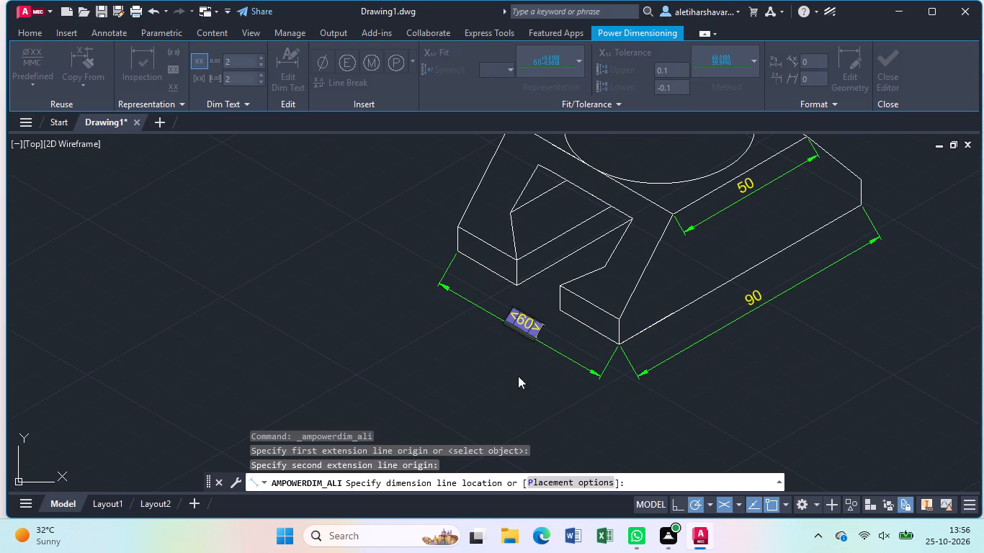
key(Return)
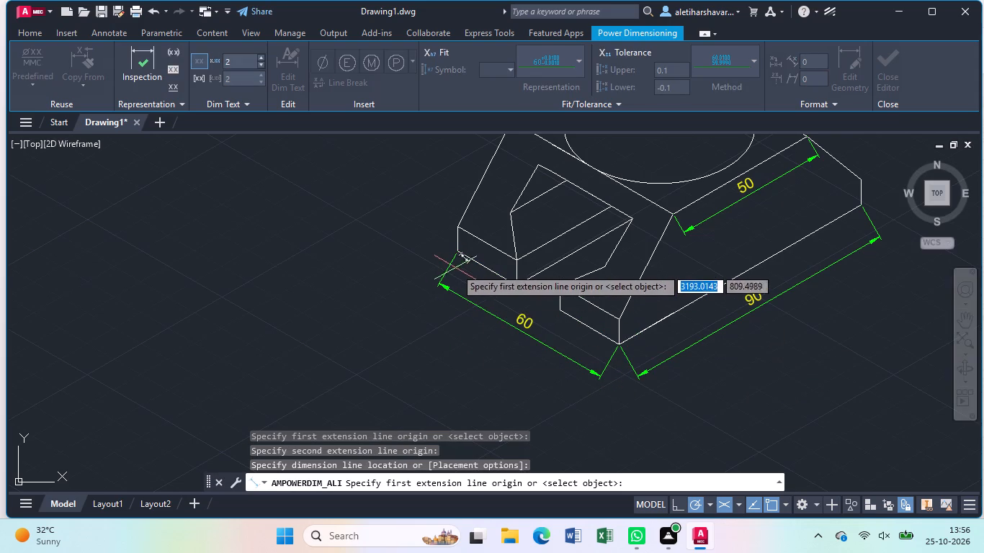
Add aligned dimensions for the left foot's width and the notch opening along the base's front bottom edge.
click(454, 256)
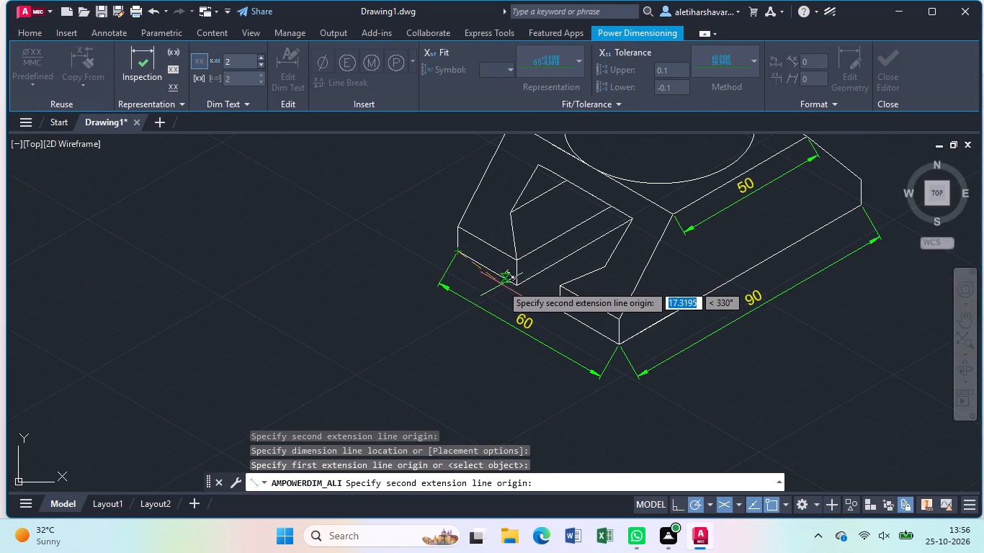
click(516, 286)
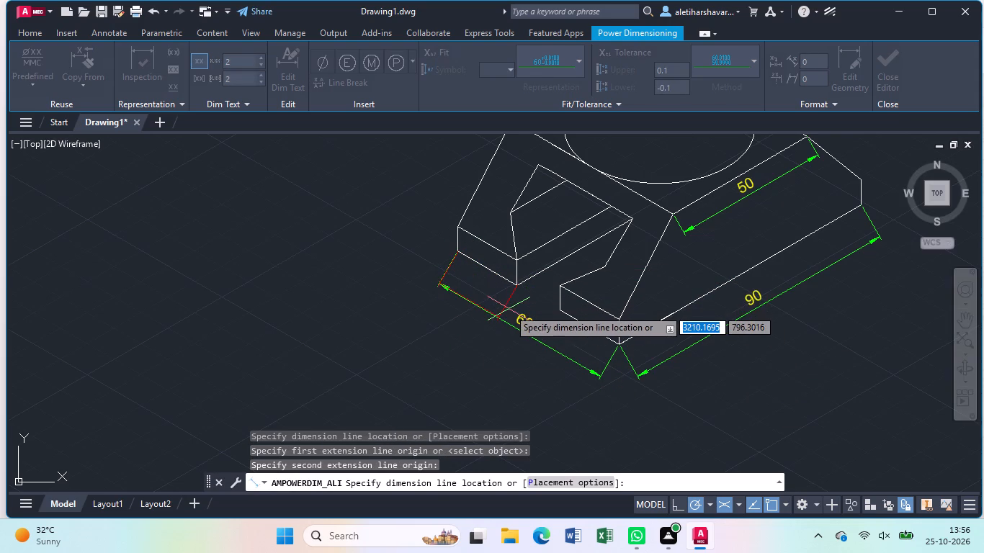
click(509, 309)
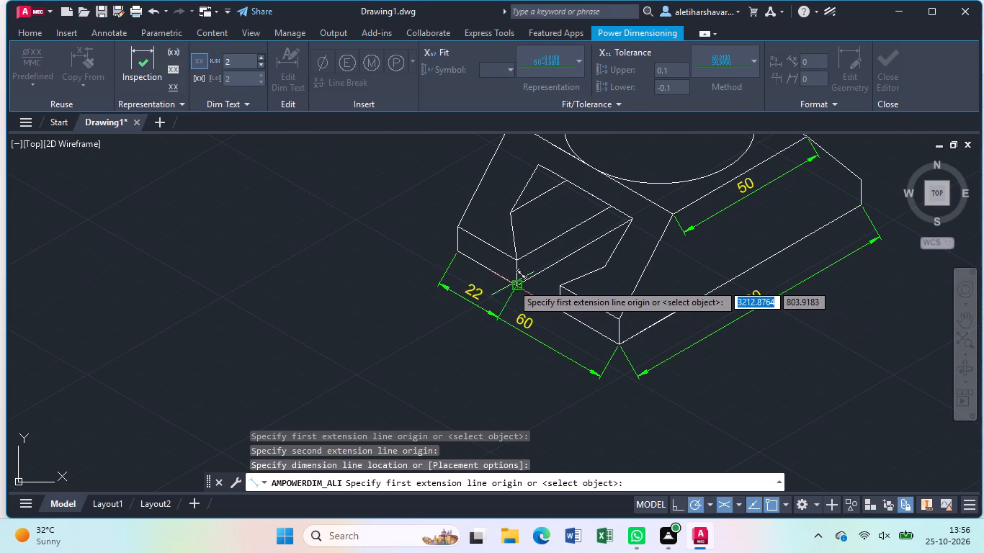
click(512, 284)
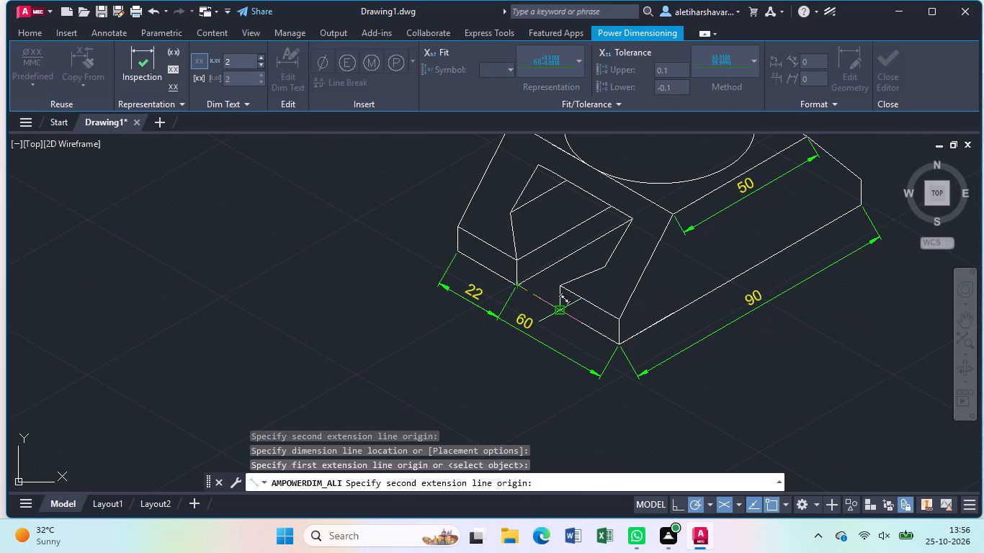
click(555, 308)
click(553, 313)
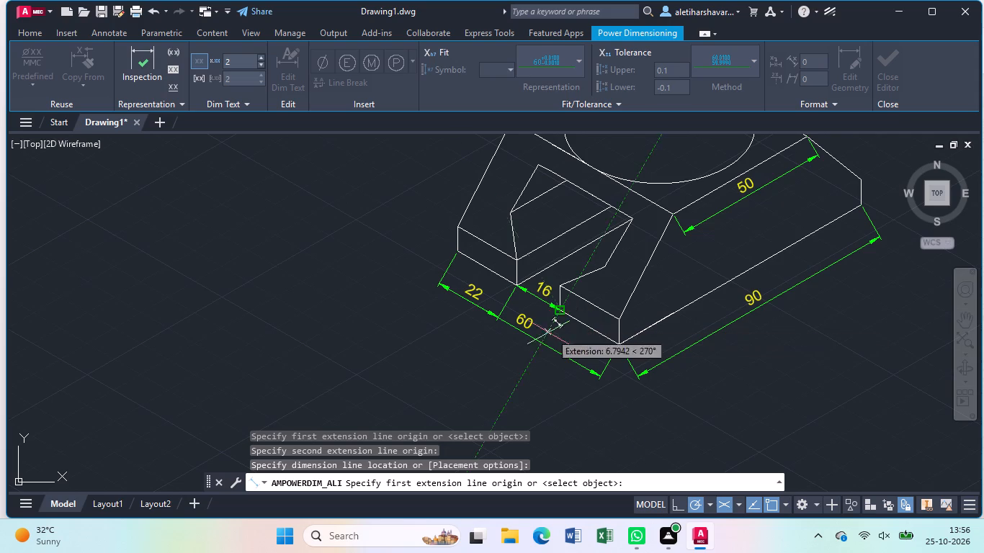
Add an aligned dimension along the notch's upper inner edge on the sloped face.
click(538, 166)
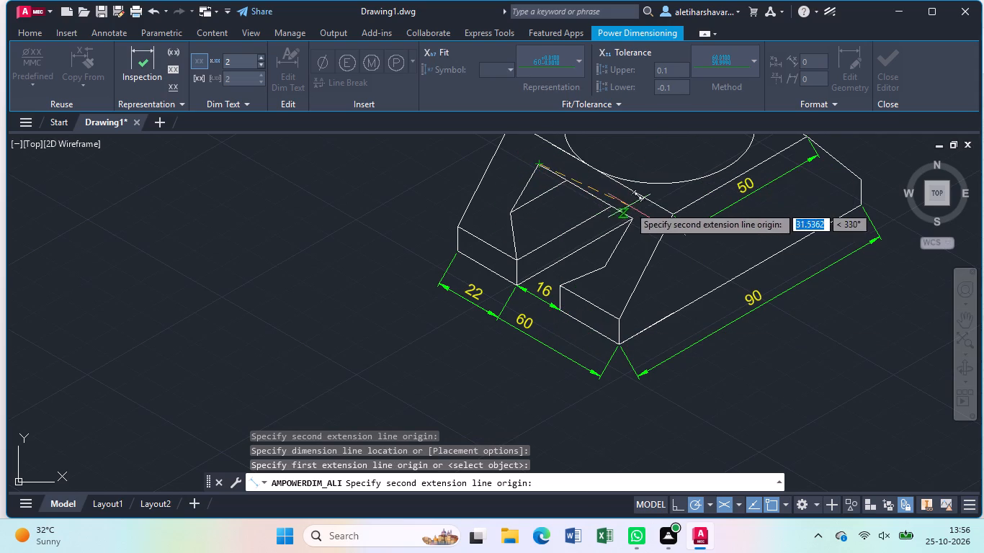
click(633, 219)
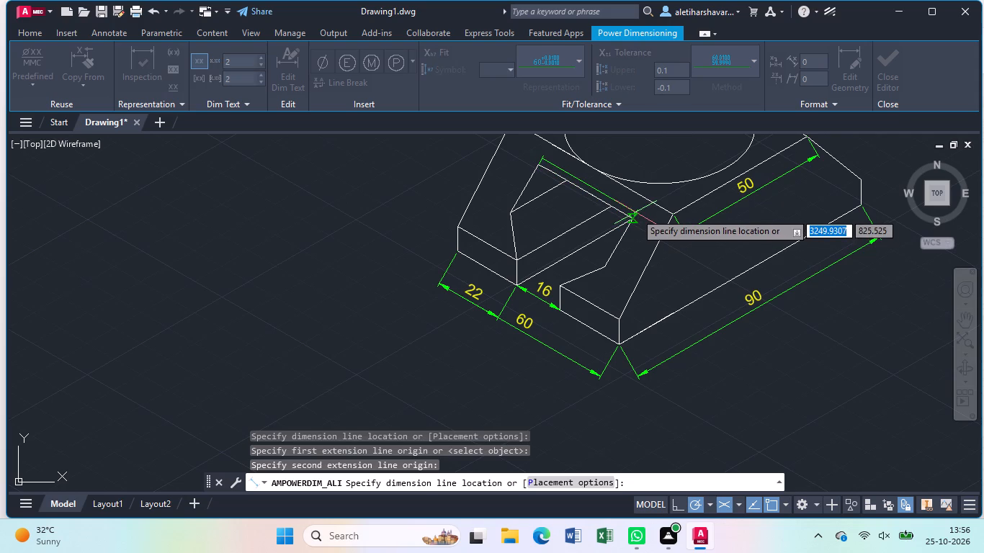
click(635, 213)
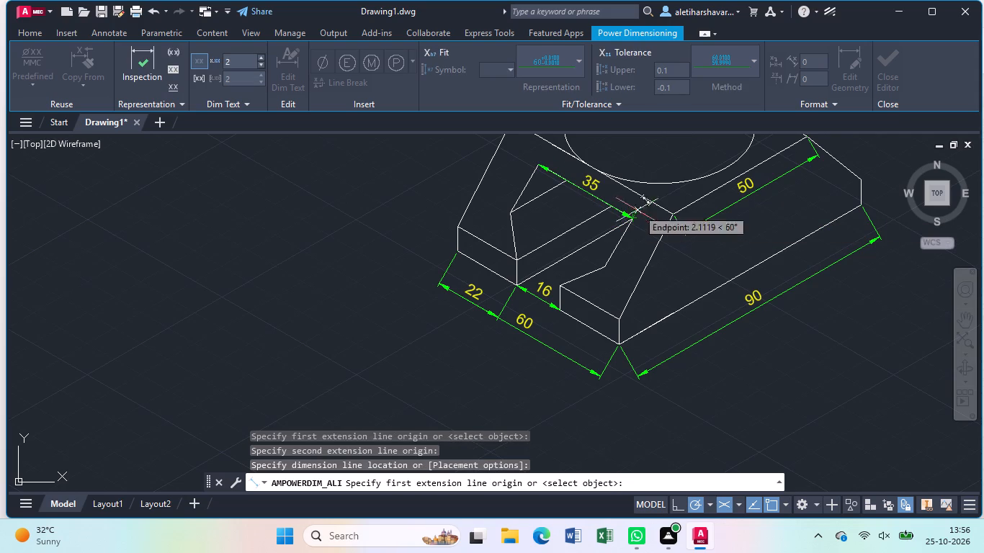
key(Escape)
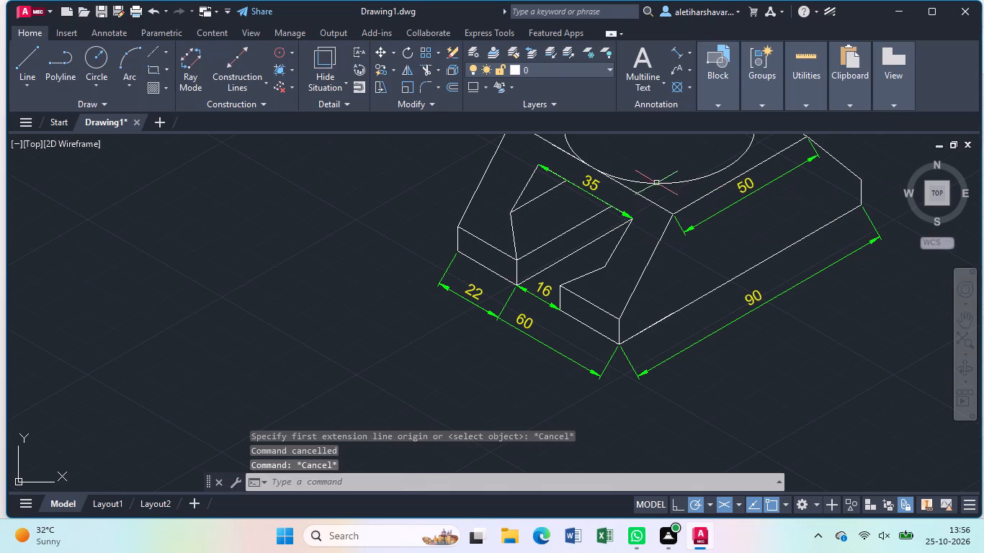
Override the text of the notch's upper inner edge dimension with 30.
click(591, 182)
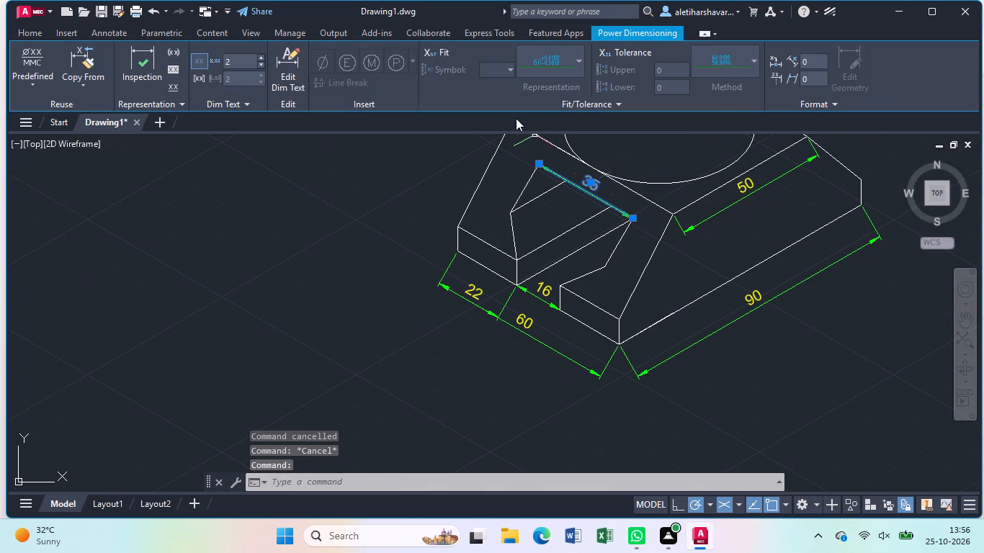
click(295, 66)
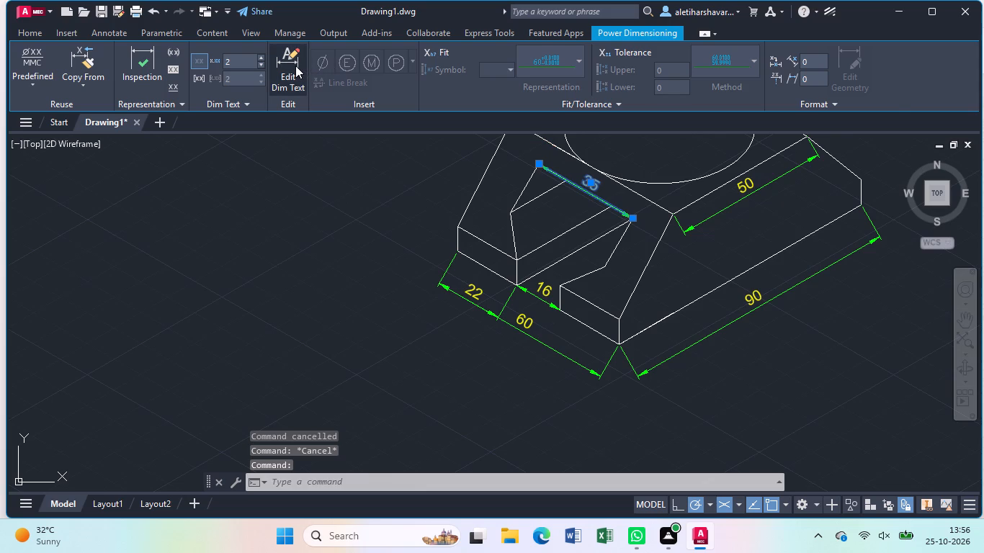
key(BackSpace)
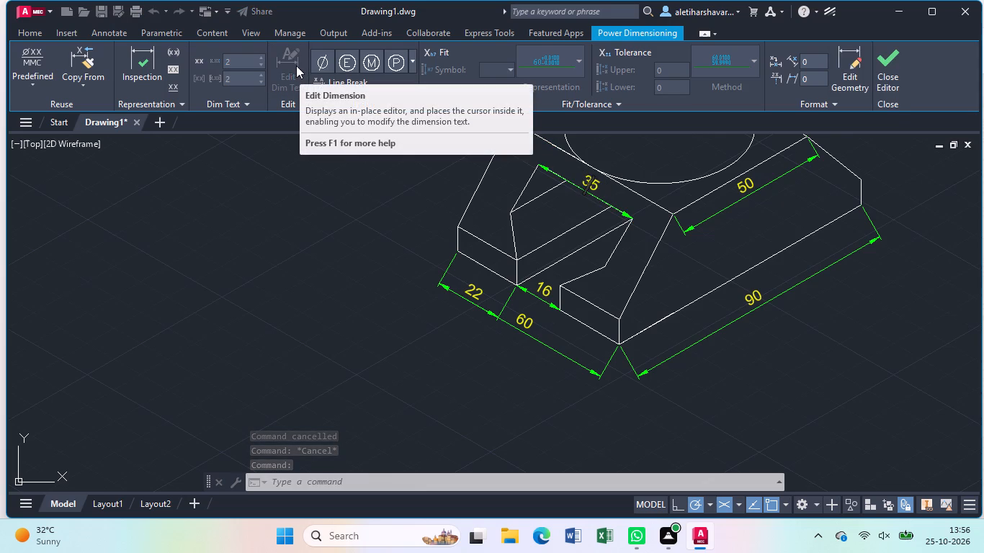
text(30)
key(Return)
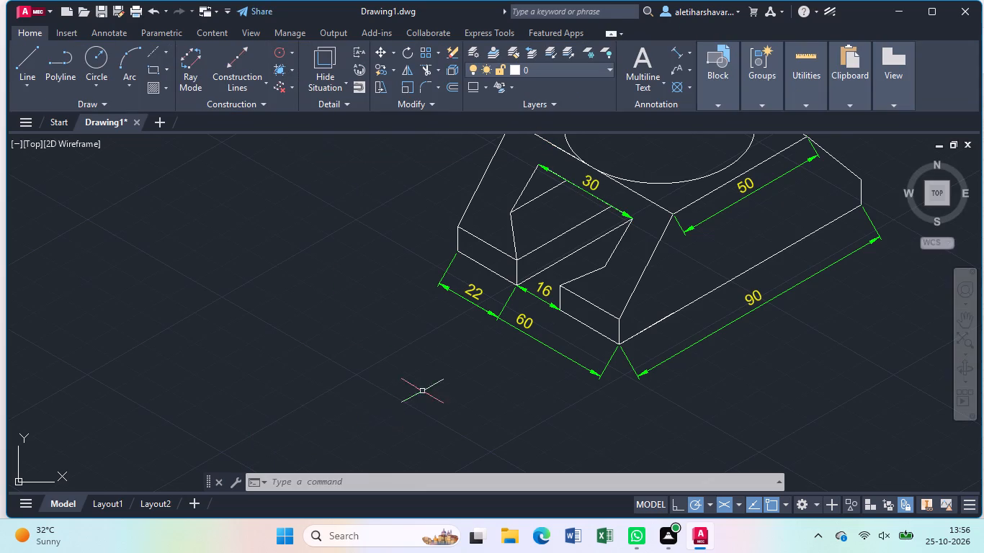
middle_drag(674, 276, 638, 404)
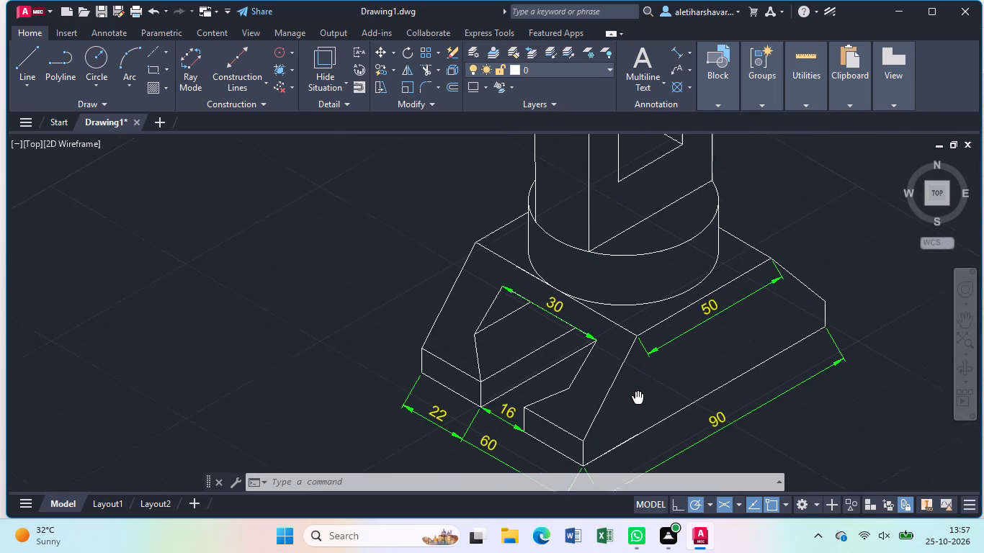
Add an aligned dimension for the cylindrical boss's height between its upper and lower front arcs, with the text overridden as 16.
middle_drag(638, 404, 638, 406)
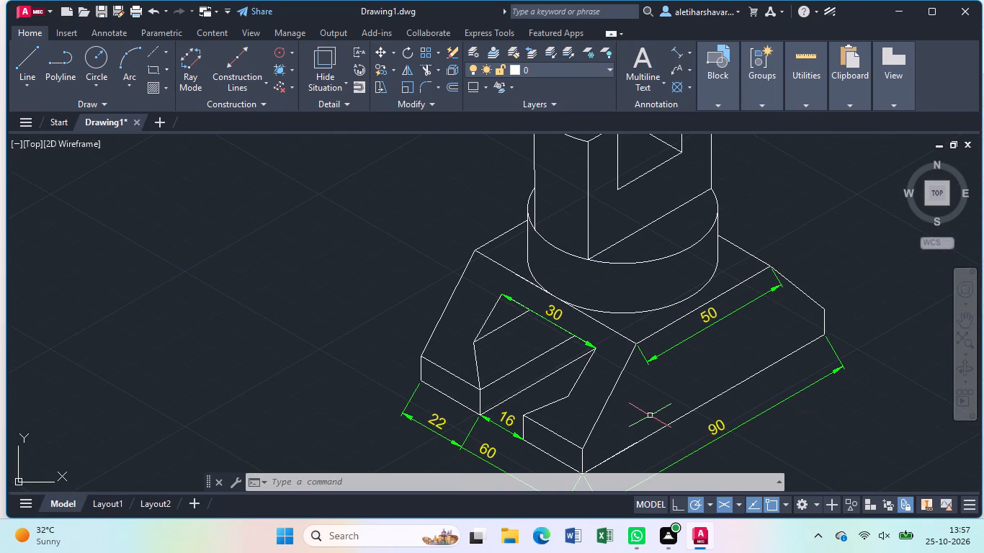
click(679, 50)
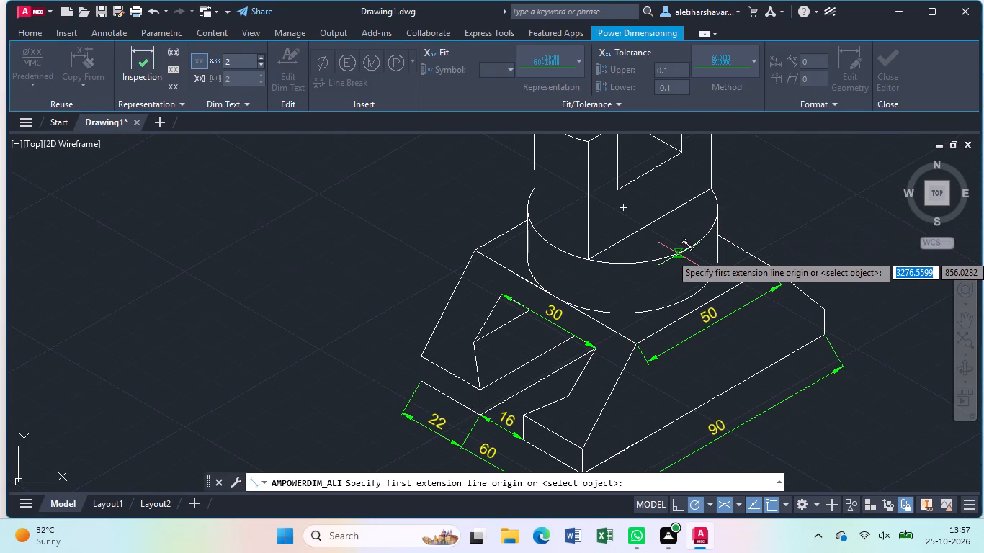
click(679, 254)
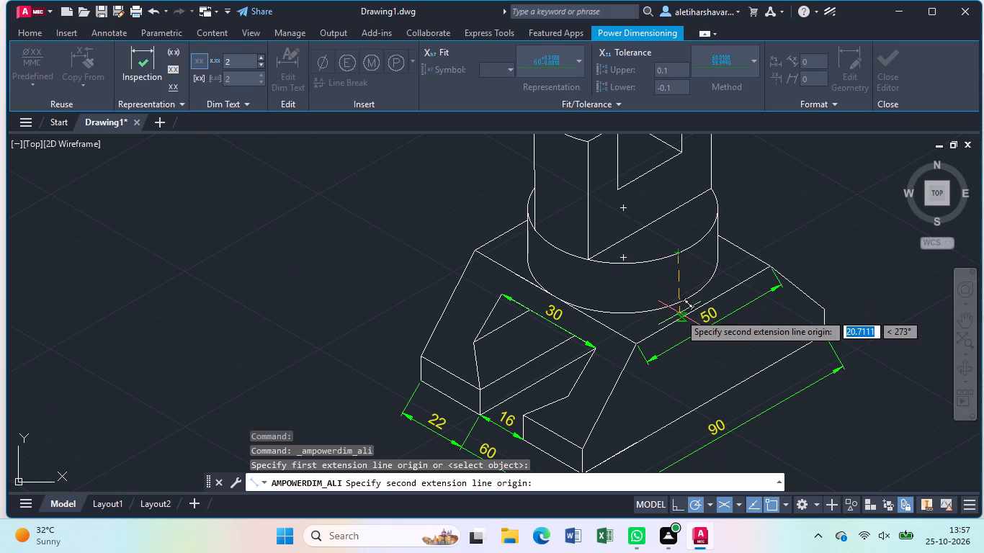
click(679, 303)
click(687, 279)
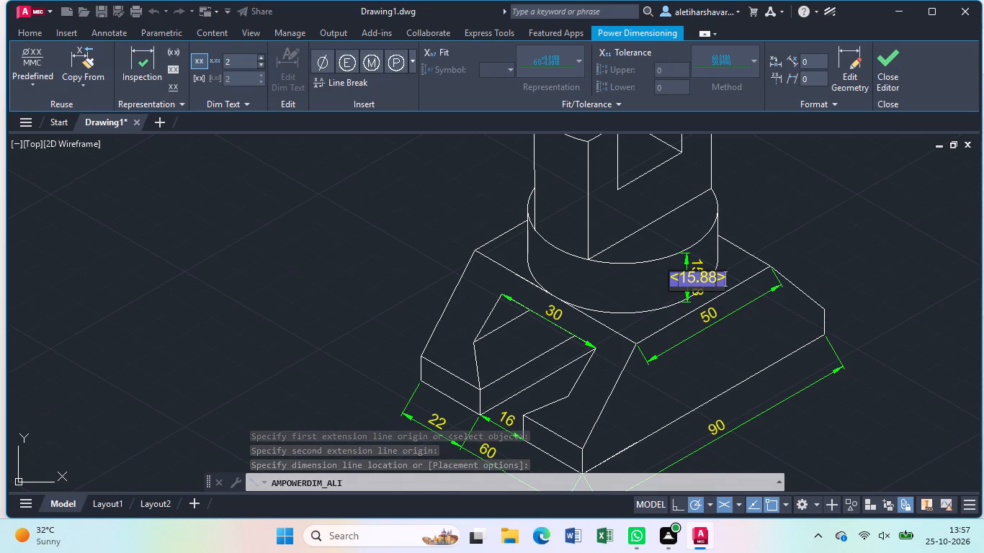
key(BackSpace)
text(21)
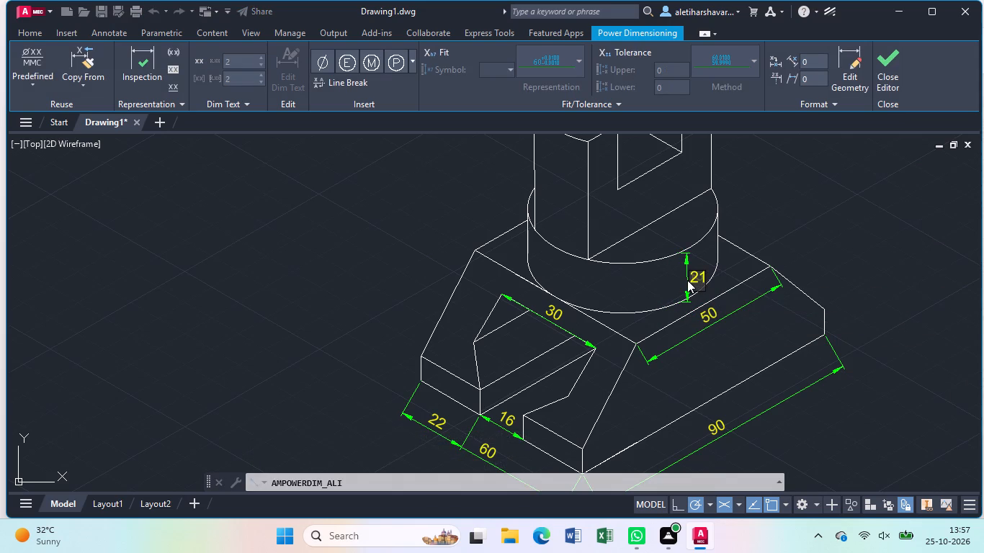
key(BackSpace)
key(BackSpace)
key(1)
key(6)
key(Return)
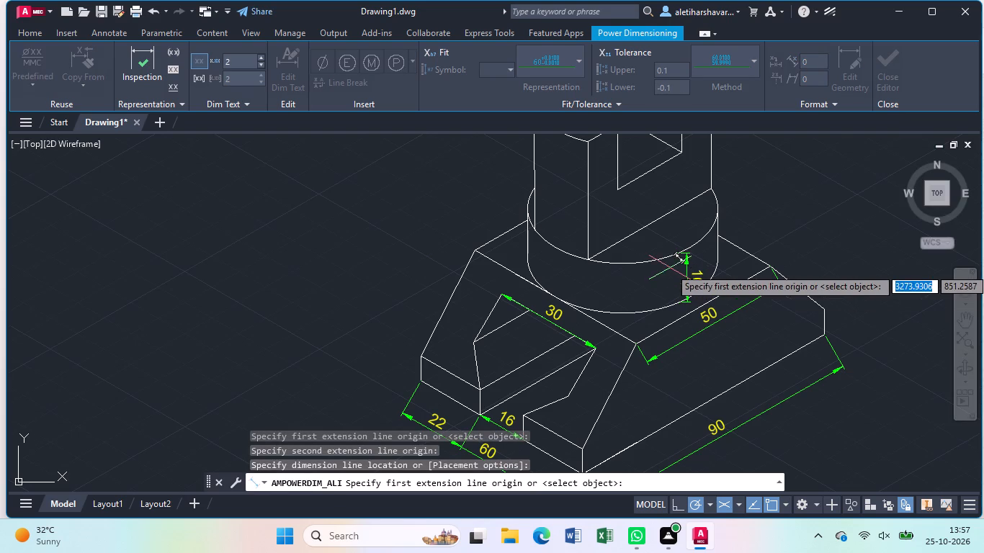
Add aligned dimensions for the upper block's outer vertical edge and for the slot's depth.
middle_drag(676, 222, 681, 348)
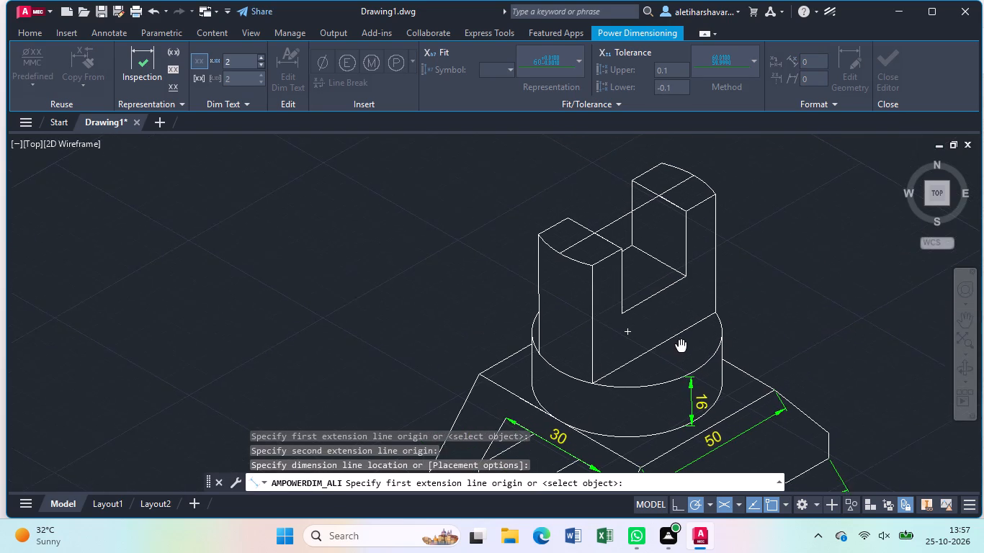
middle_drag(681, 348, 681, 349)
click(715, 199)
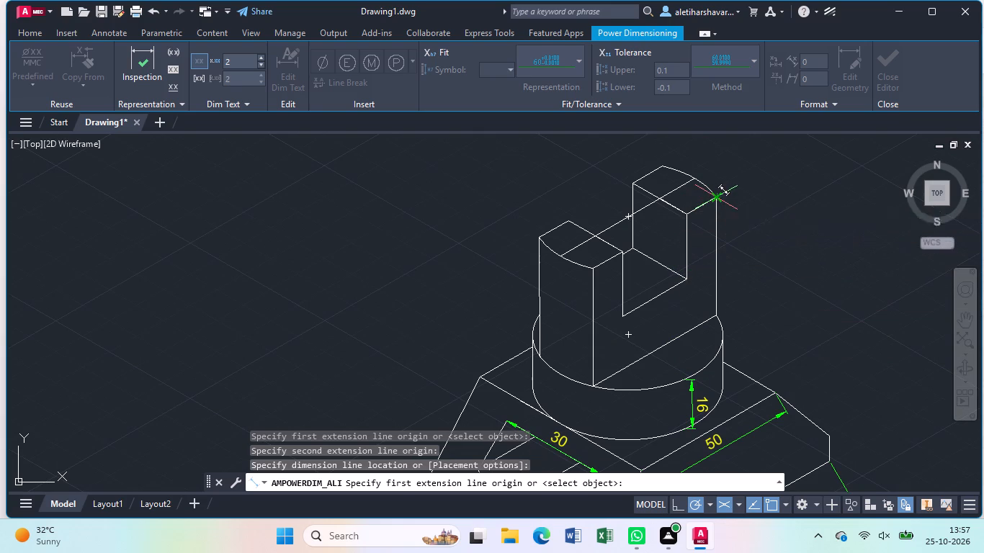
click(717, 314)
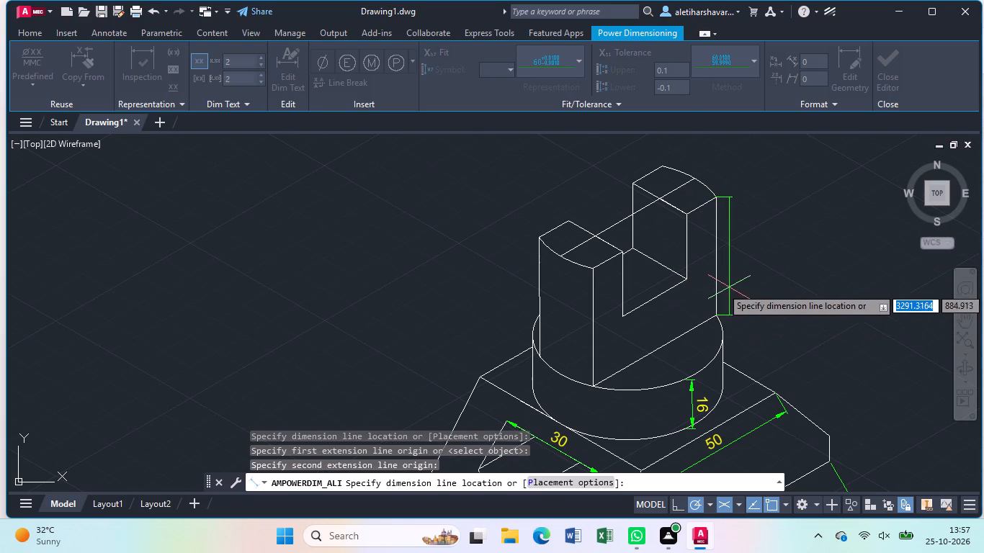
click(730, 286)
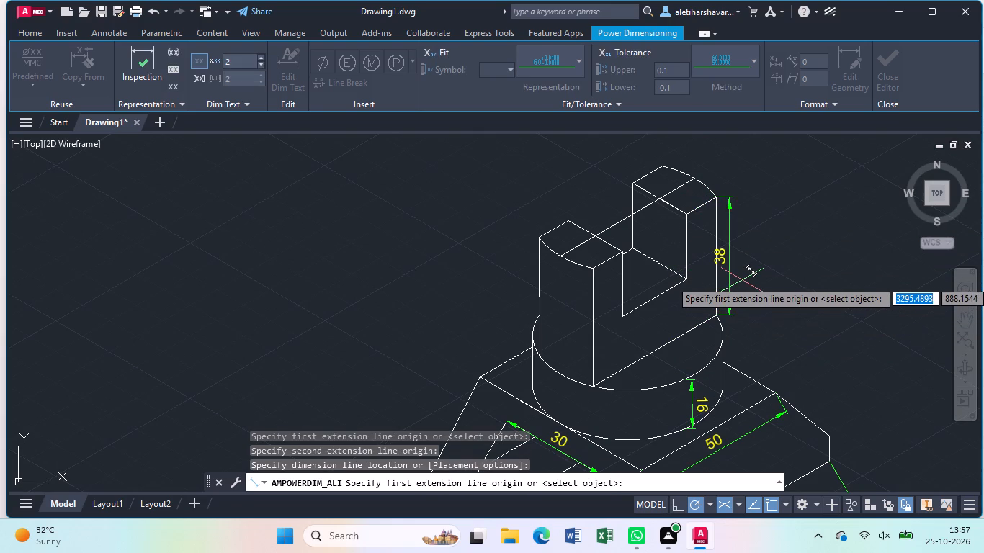
click(685, 212)
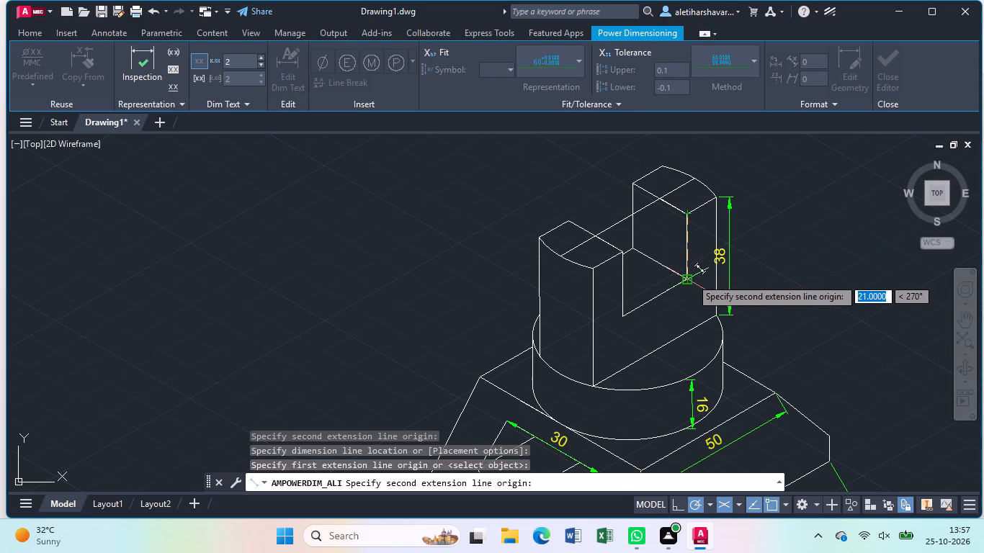
click(691, 278)
click(698, 270)
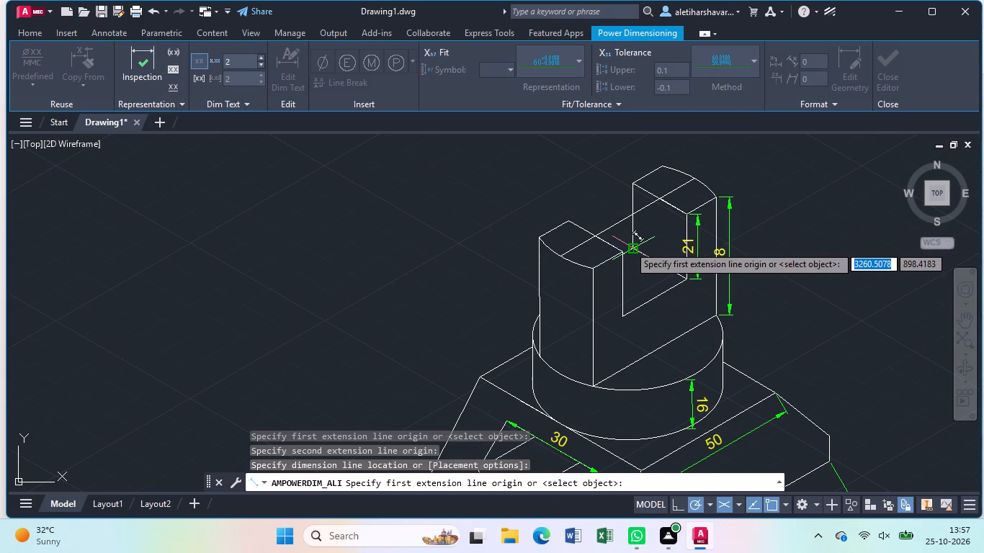
Add aligned dimensions along the slot floor's inner edge and across the slot opening at the block's rear top edge.
click(629, 246)
click(686, 279)
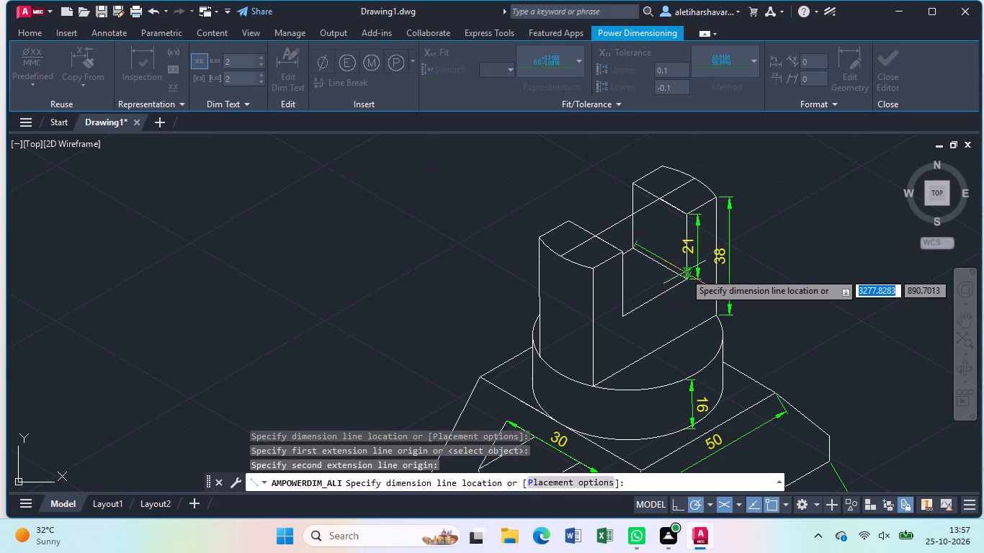
click(684, 271)
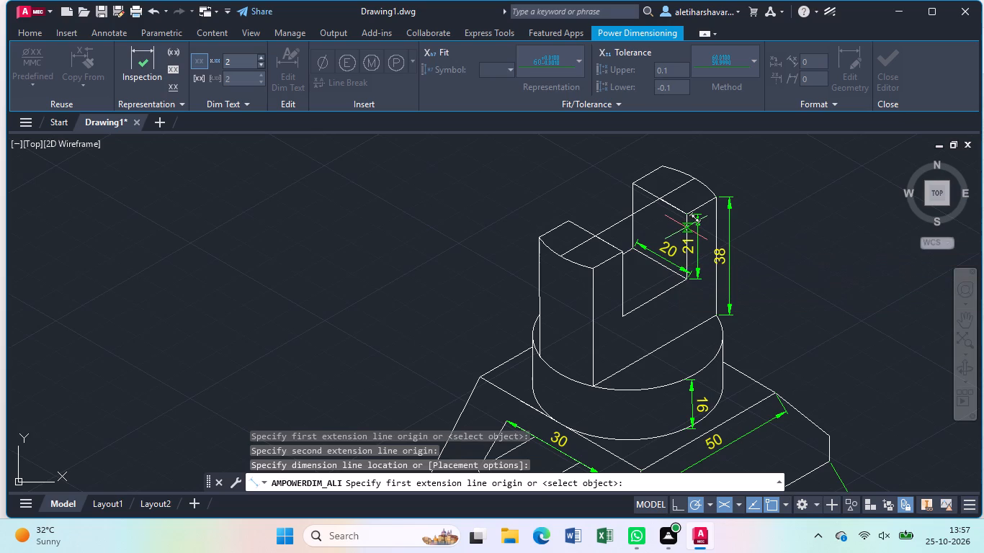
click(571, 217)
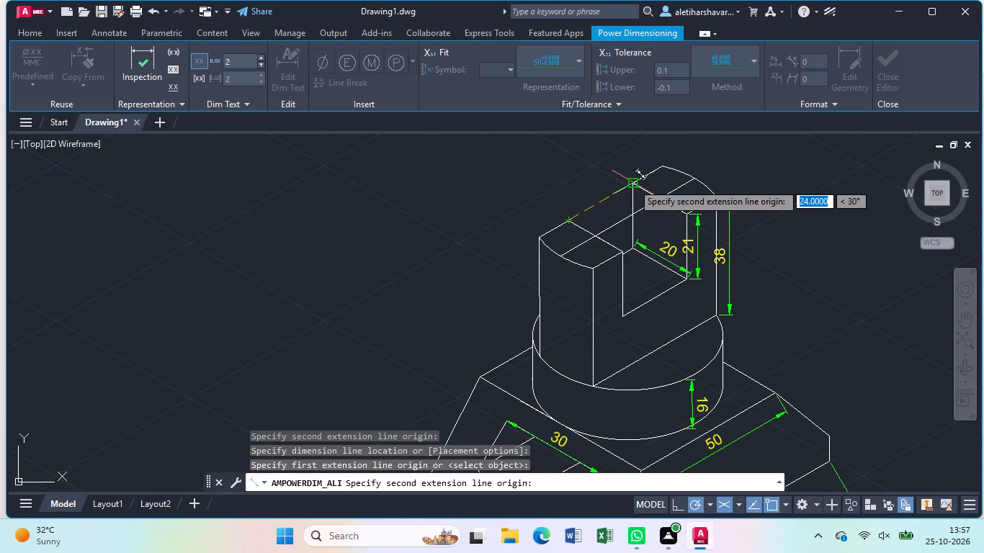
click(633, 182)
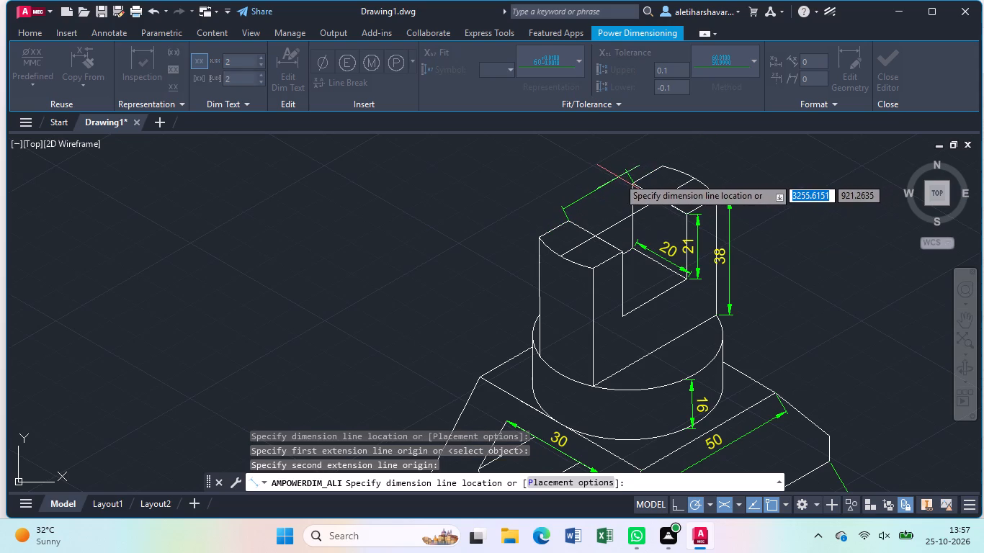
click(618, 177)
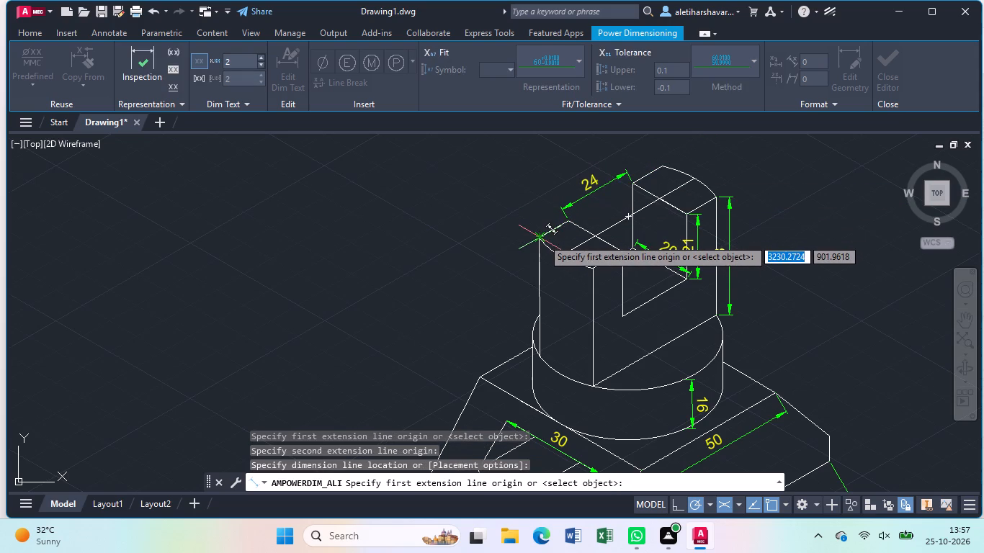
Add an aligned dimension for the block's overall top length, placed outside the slot opening dimension.
click(542, 238)
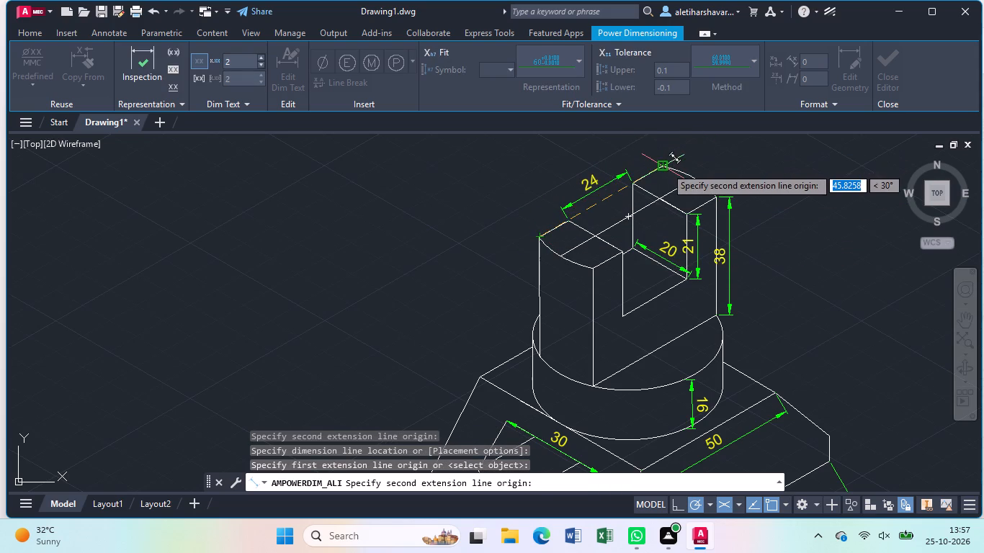
click(666, 167)
click(630, 147)
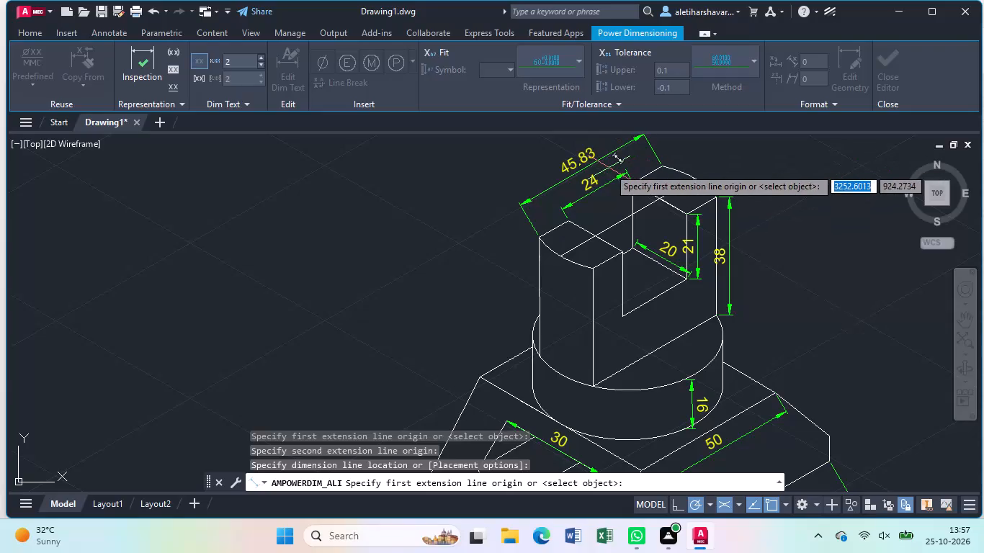
key(Escape)
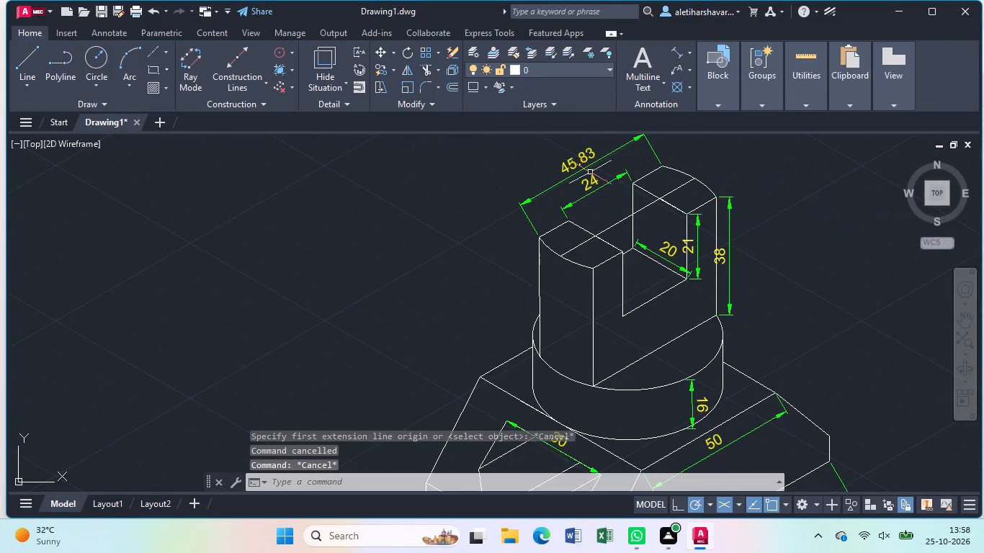
Override the text of the block's overall top length dimension with 50.
click(576, 160)
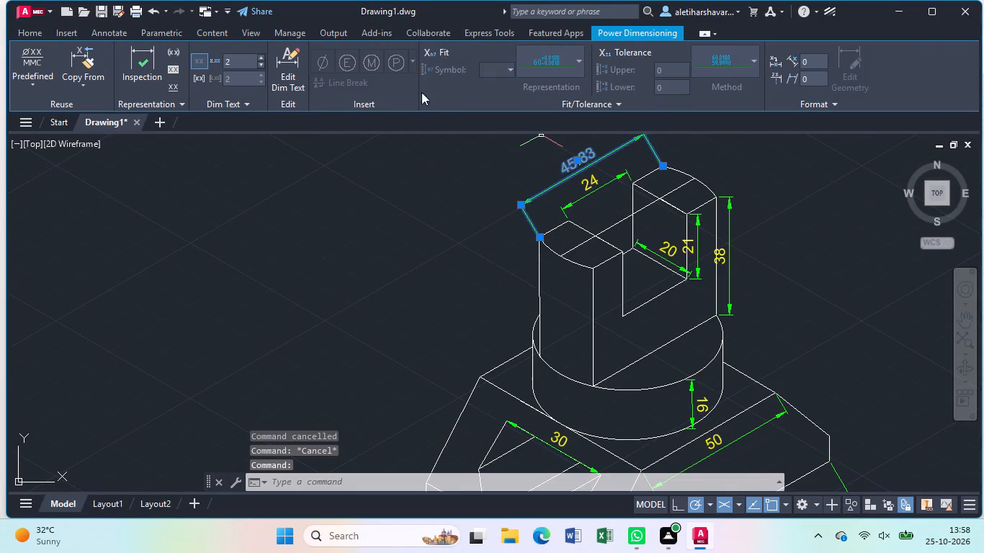
click(285, 63)
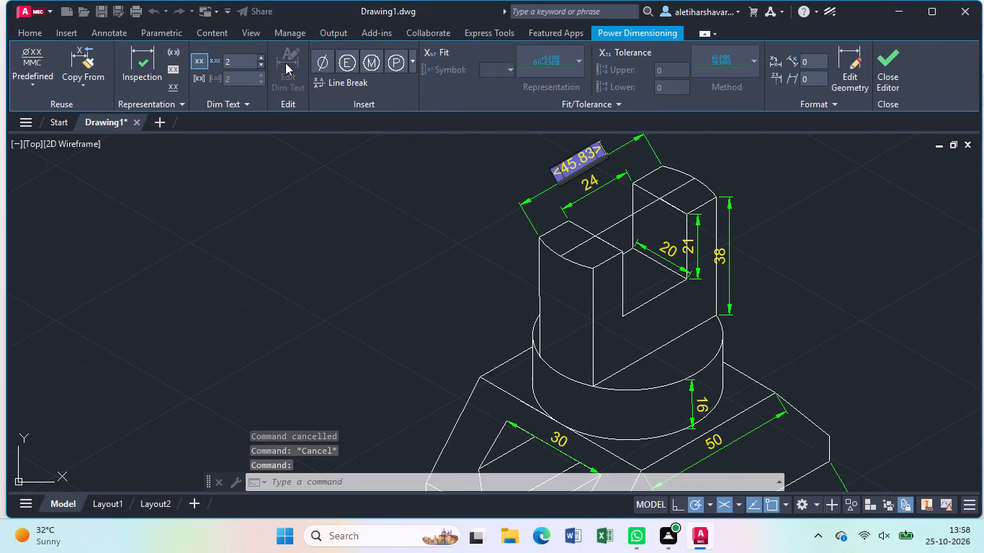
key(BackSpace)
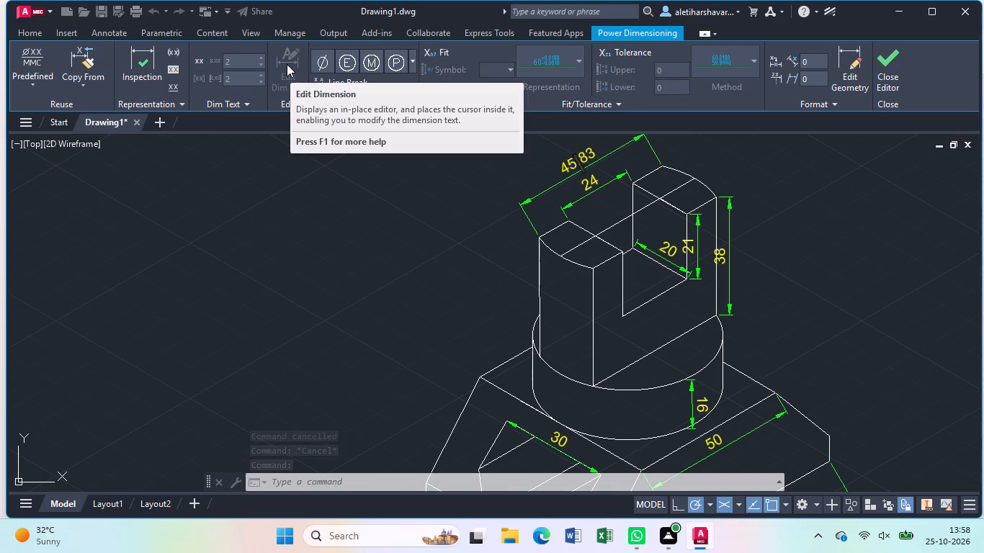
key(5)
key(0)
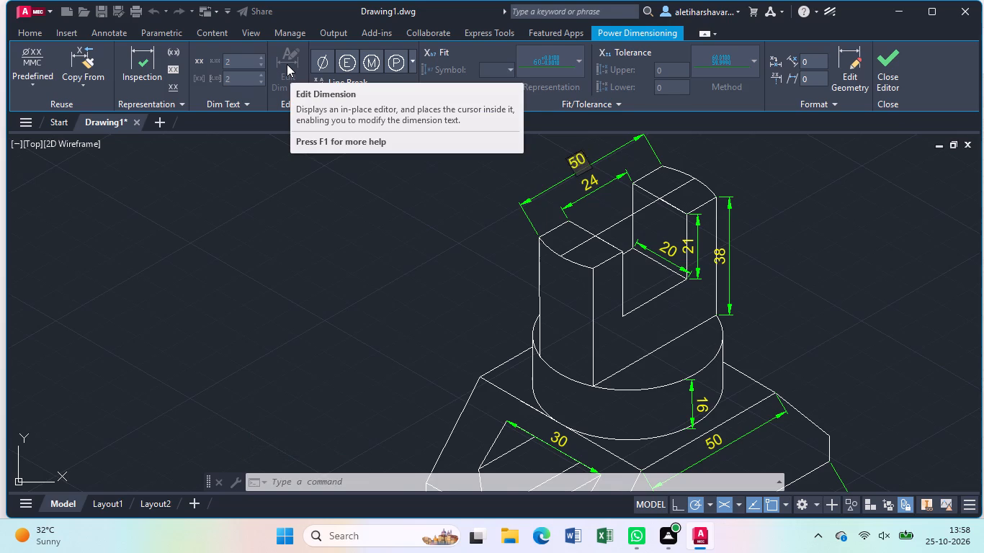
key(Return)
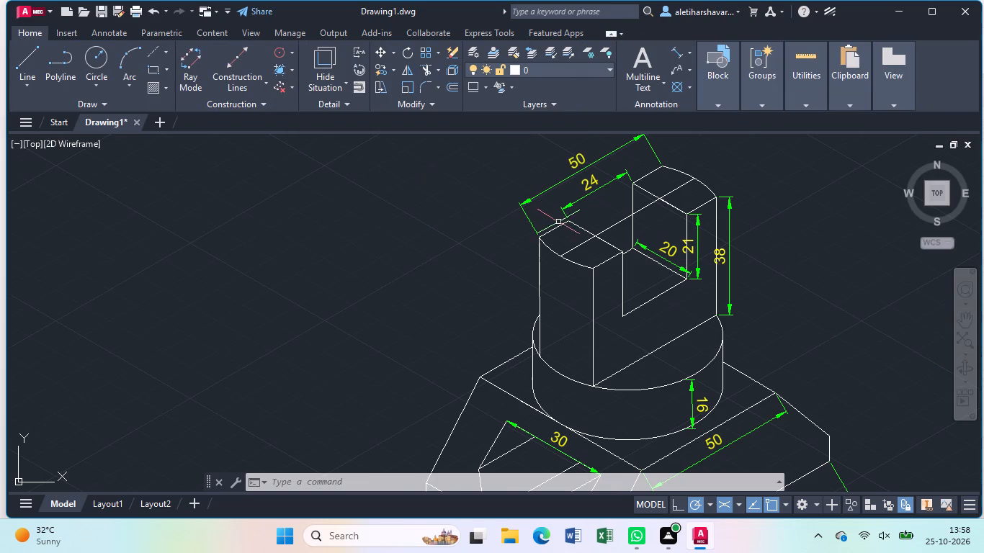
Add an aligned dimension for the base's height from the top face's far corner to the bottom side edge, with the text overridden as 32.
middle_drag(612, 215, 565, 296)
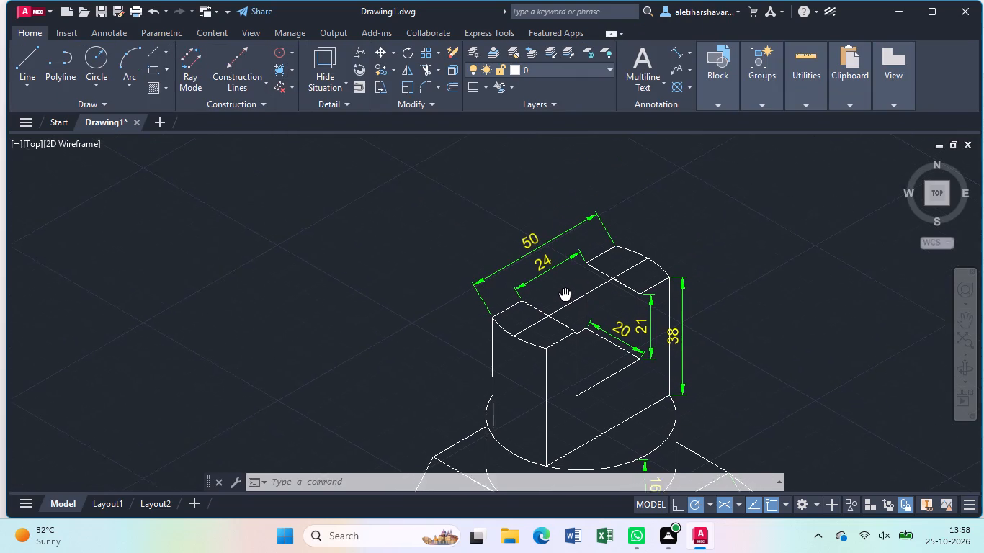
middle_drag(565, 296, 561, 282)
scroll(560, 264, down, 1)
middle_drag(568, 286, 564, 266)
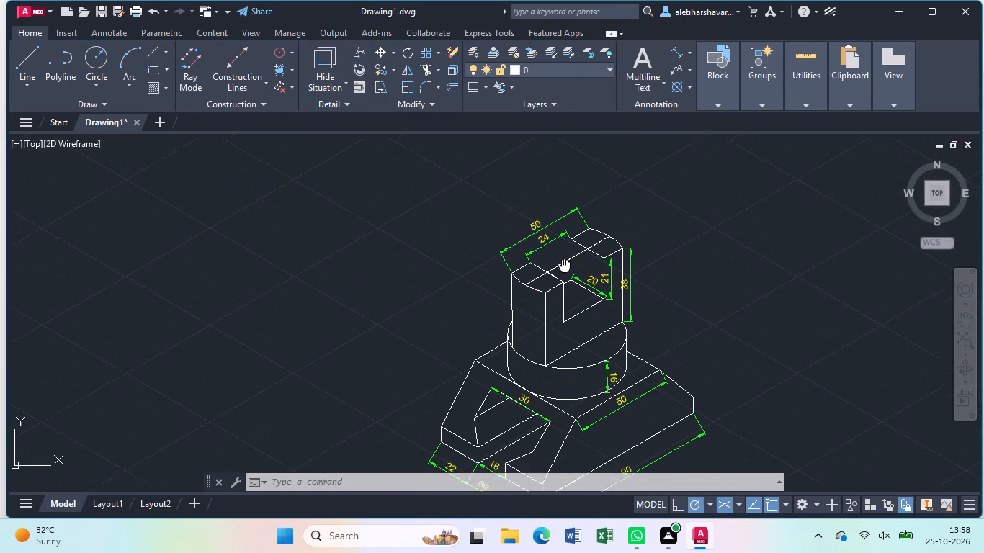
middle_drag(564, 266, 563, 204)
scroll(563, 204, down, 1)
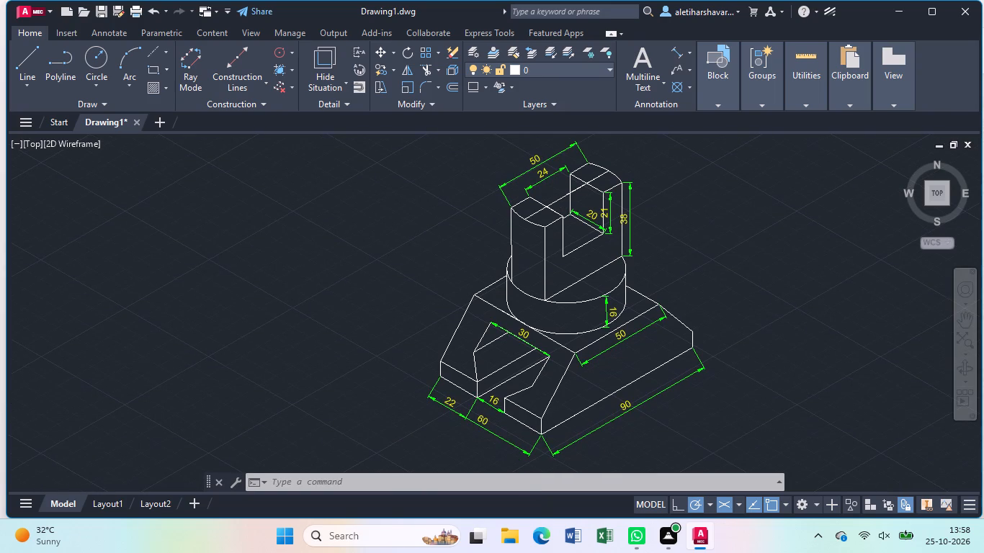
scroll(563, 204, up, 1)
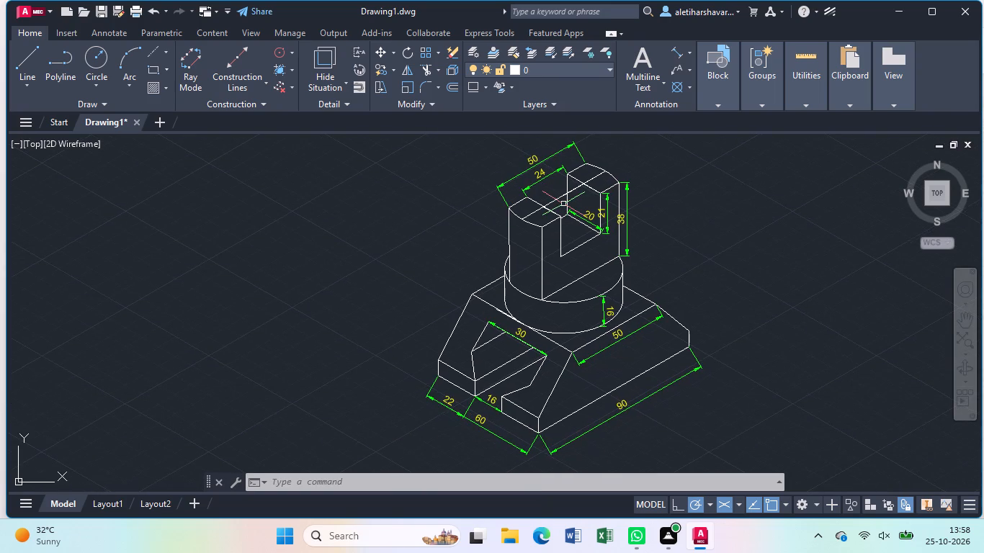
middle_drag(563, 204, 539, 207)
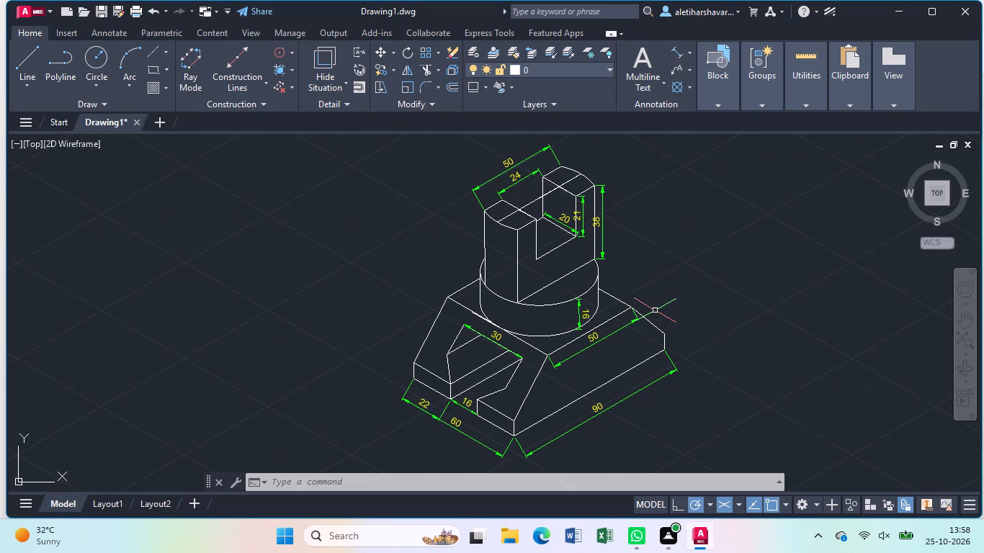
click(679, 54)
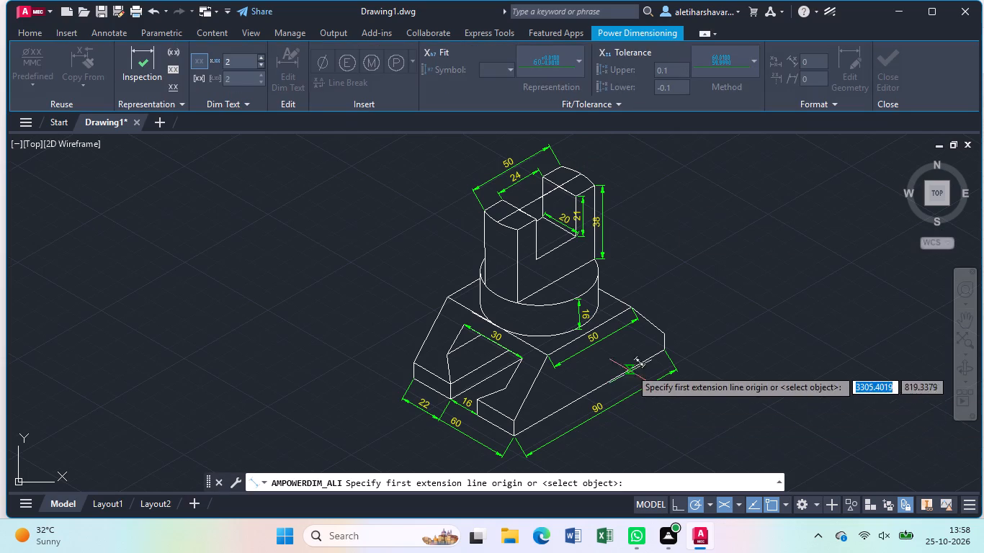
click(630, 308)
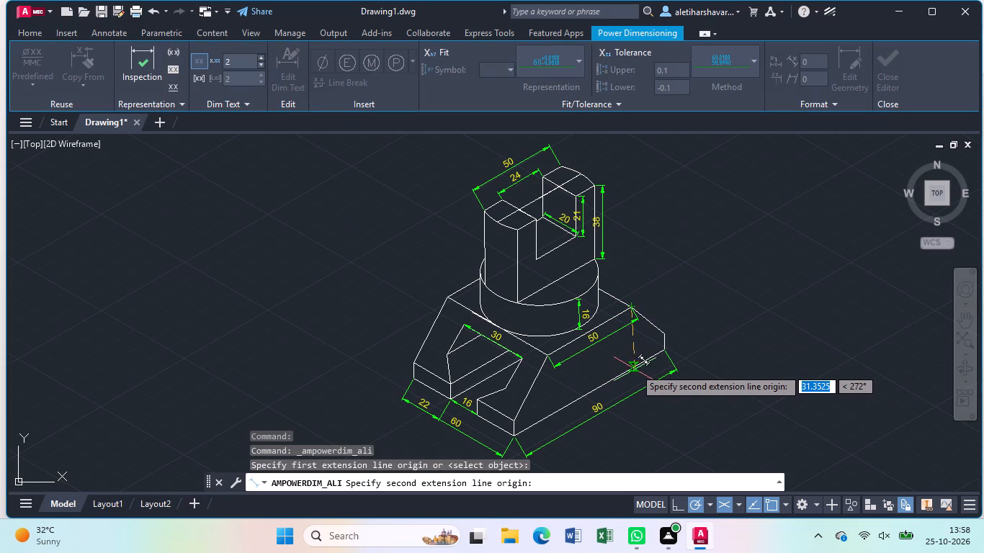
click(634, 367)
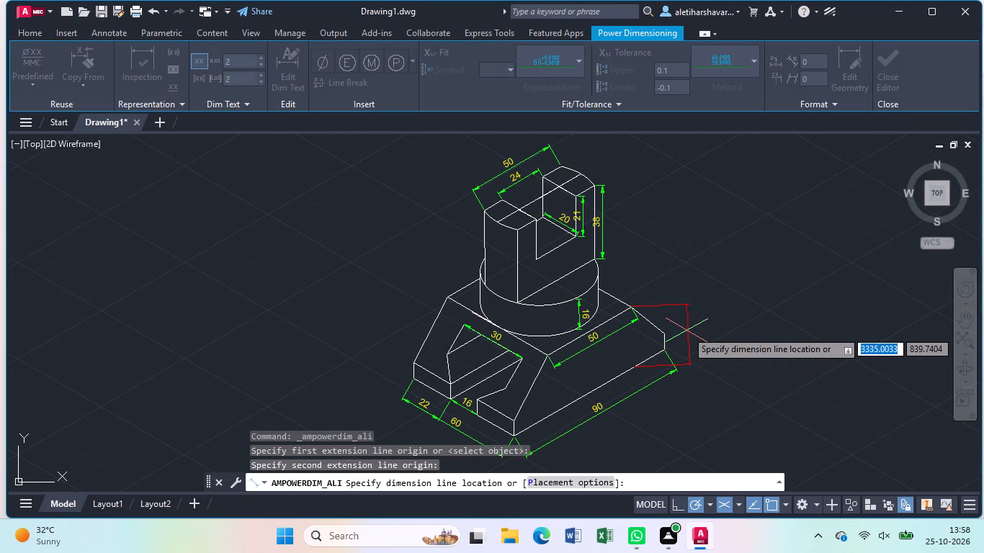
click(686, 330)
key(BackSpace)
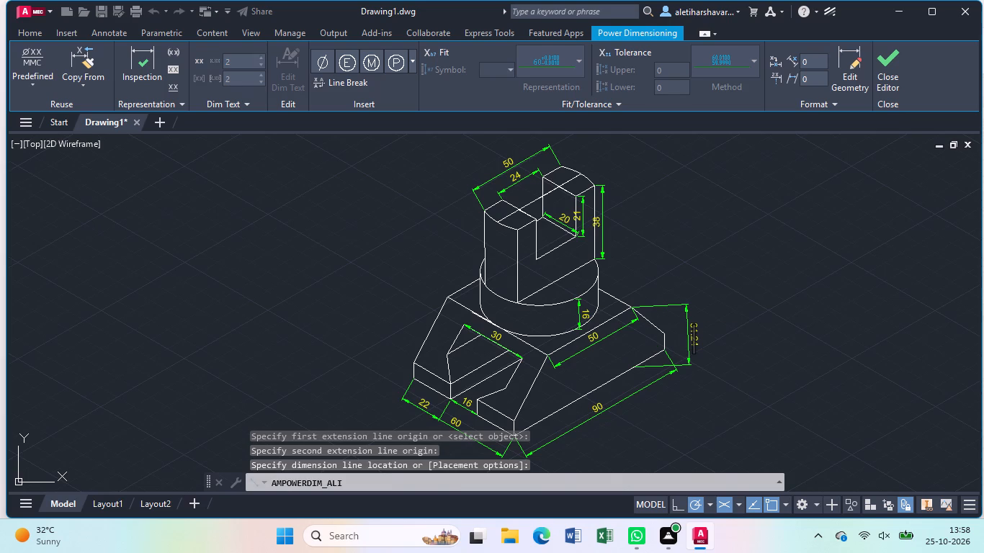
text(32)
key(Return)
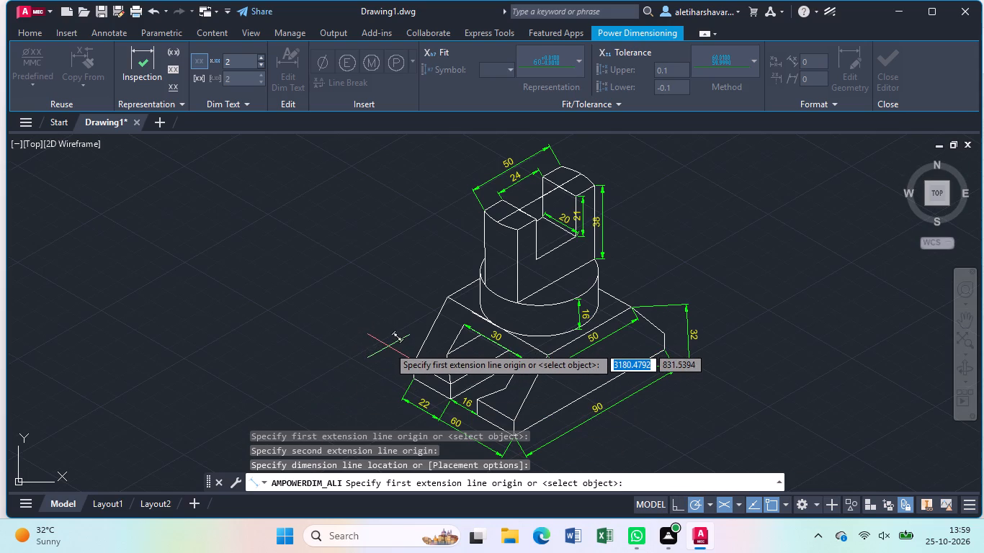
key(Escape)
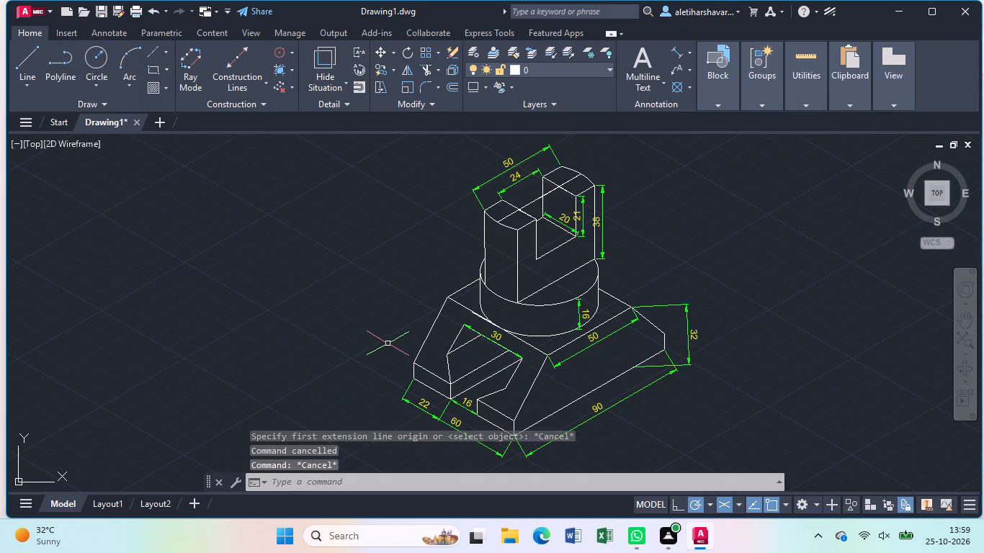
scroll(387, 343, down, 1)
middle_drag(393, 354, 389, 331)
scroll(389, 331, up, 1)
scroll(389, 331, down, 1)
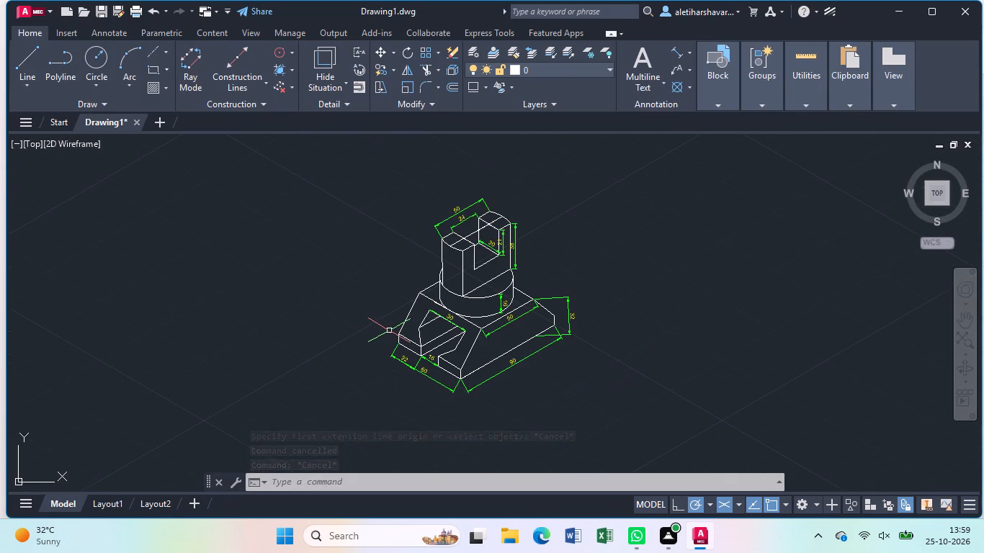
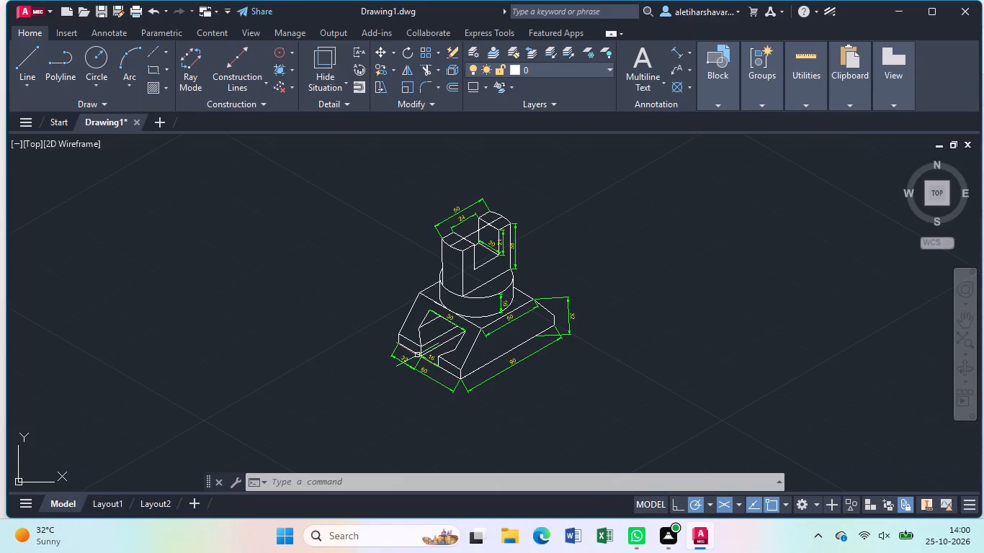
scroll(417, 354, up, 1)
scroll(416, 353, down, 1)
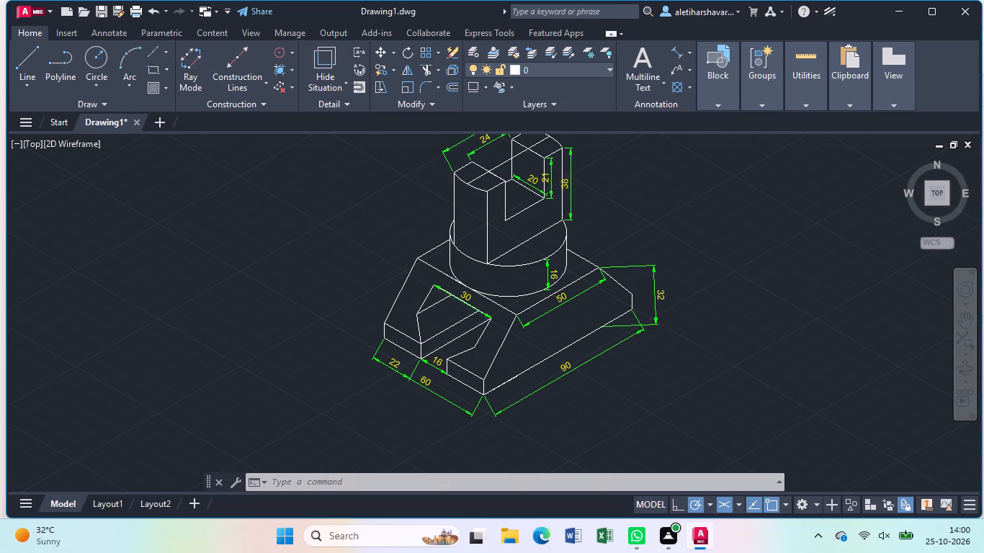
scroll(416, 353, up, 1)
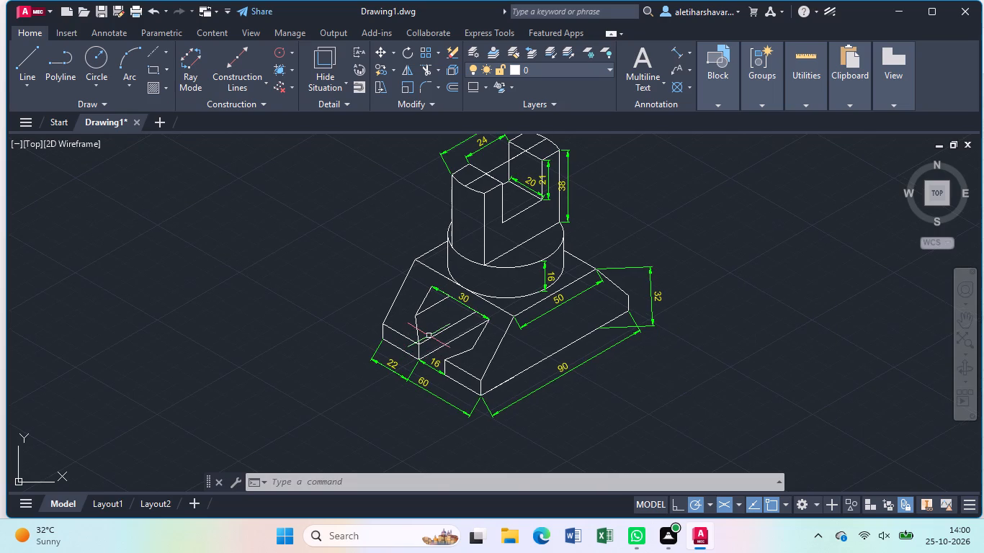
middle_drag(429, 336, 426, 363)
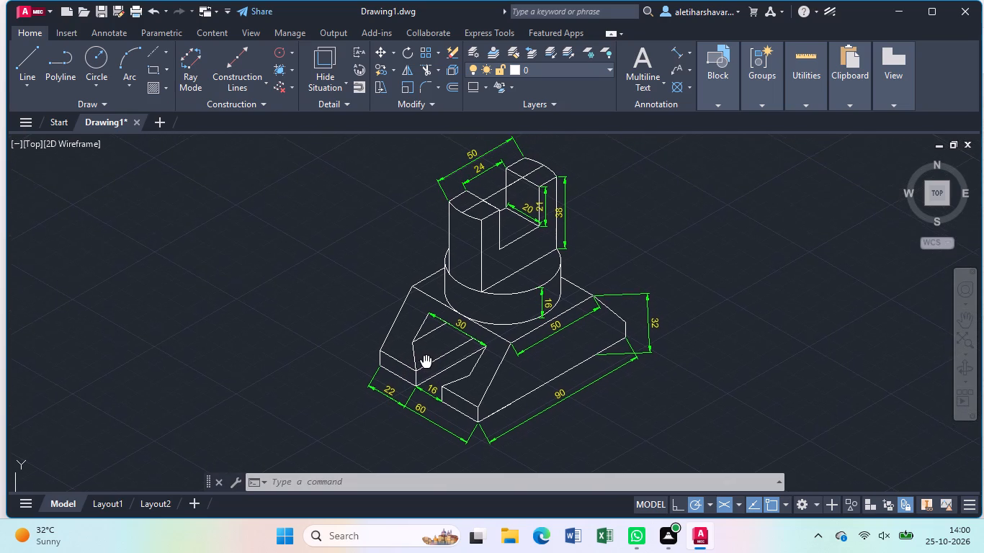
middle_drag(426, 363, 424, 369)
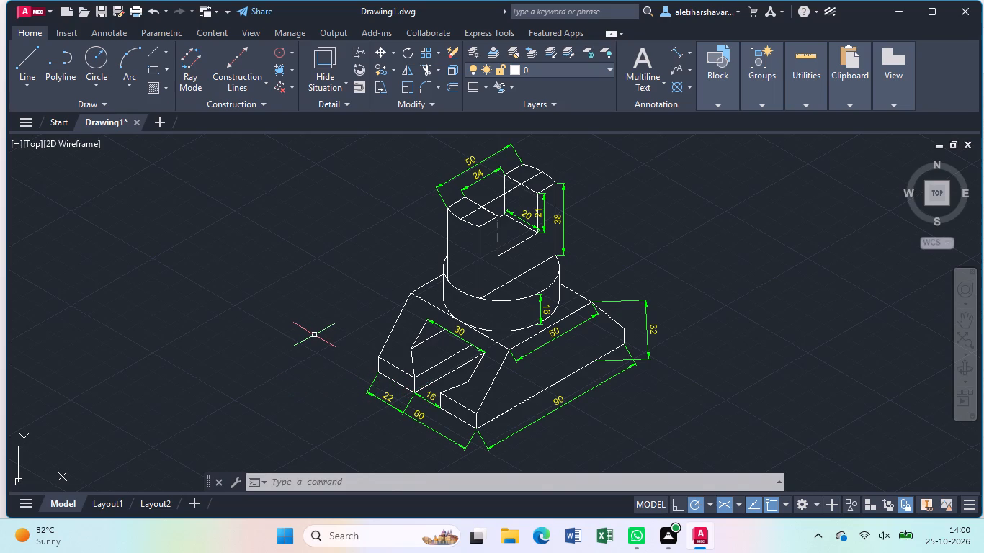
Start saving the dimensioned drawing in the Documents folder and clear the proposed file name to make room for a new one.
key(ctrl+s)
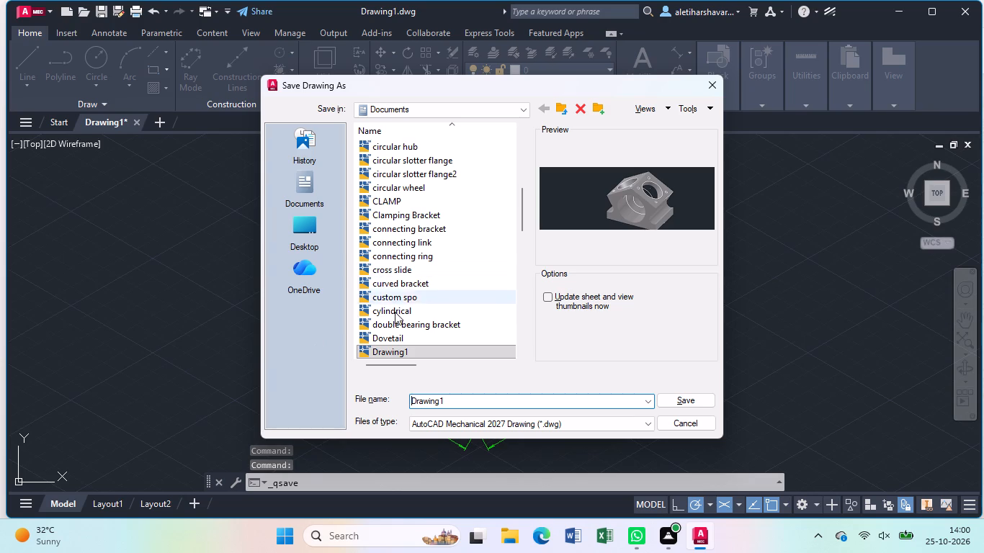
click(455, 395)
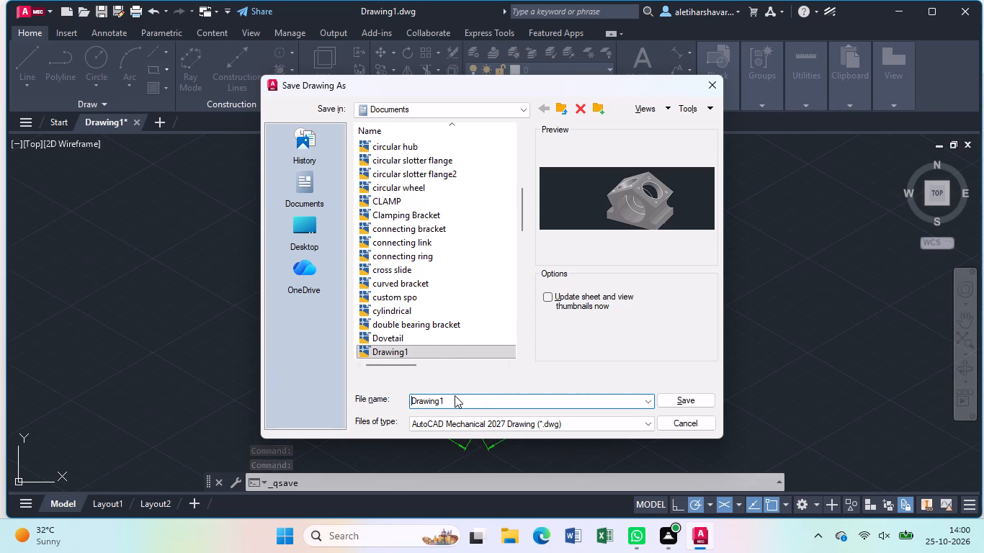
key(BackSpace)
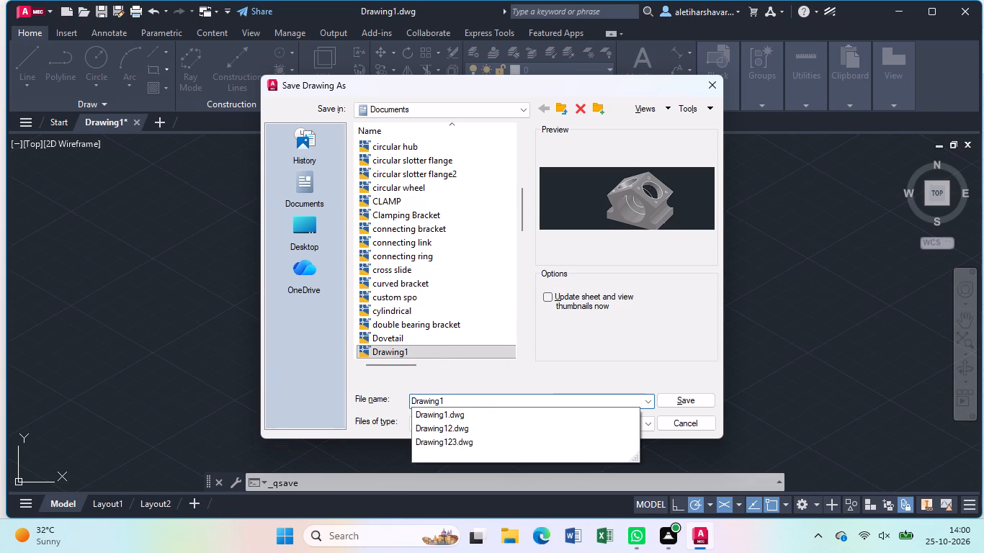
key(BackSpace)
key(BackSpace)
key(BackSpace)
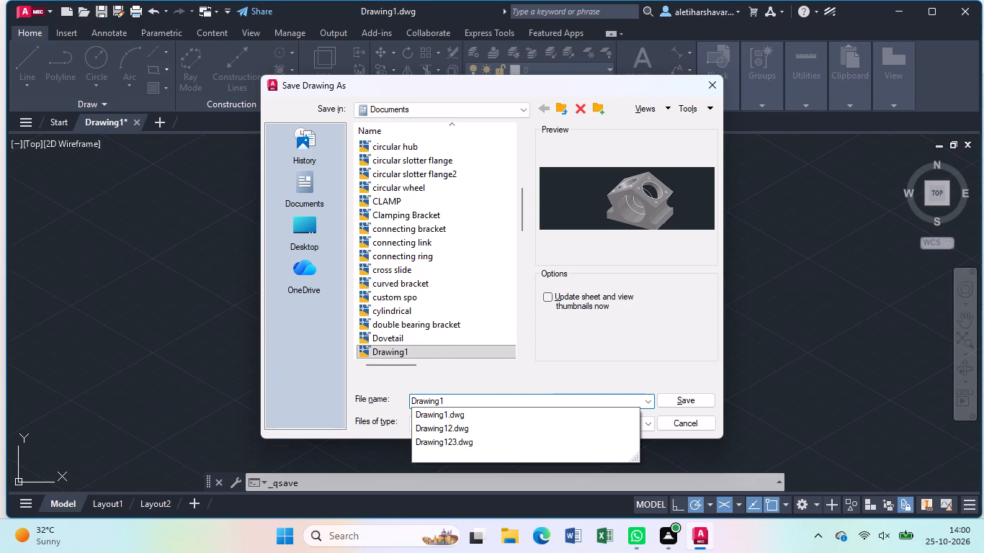
click(455, 401)
key(BackSpace)
key(BackSpace)
key(BackSpace)
key(BackSpace)
key(BackSpace)
key(BackSpace)
key(BackSpace)
key(BackSpace)
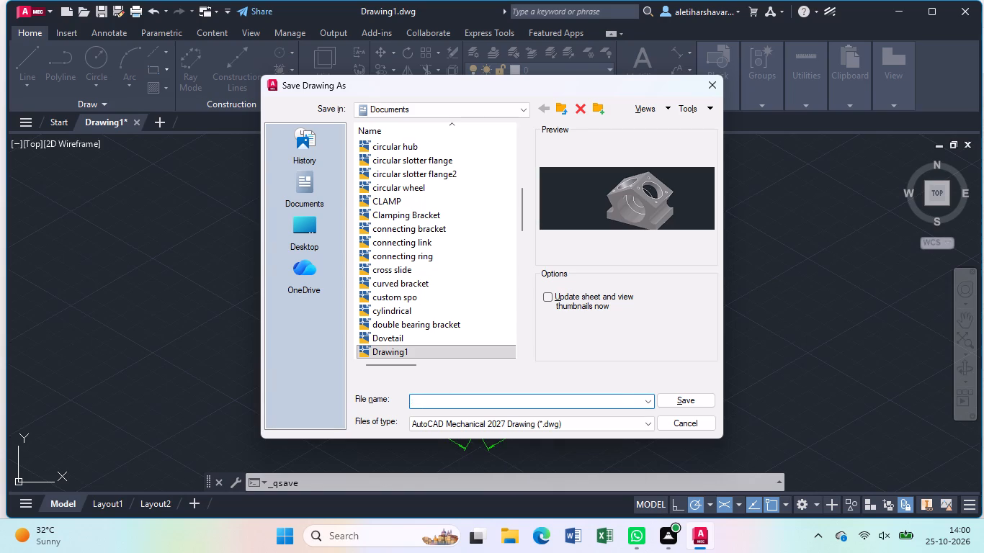
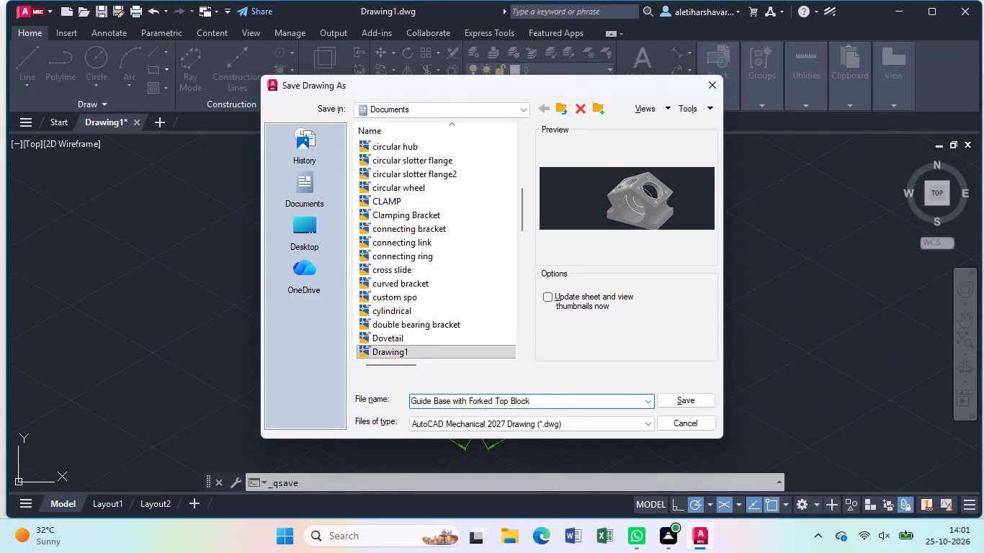
Save the drawing in the Documents folder under the name Guide Base with Forked Top Block.
key(Return)
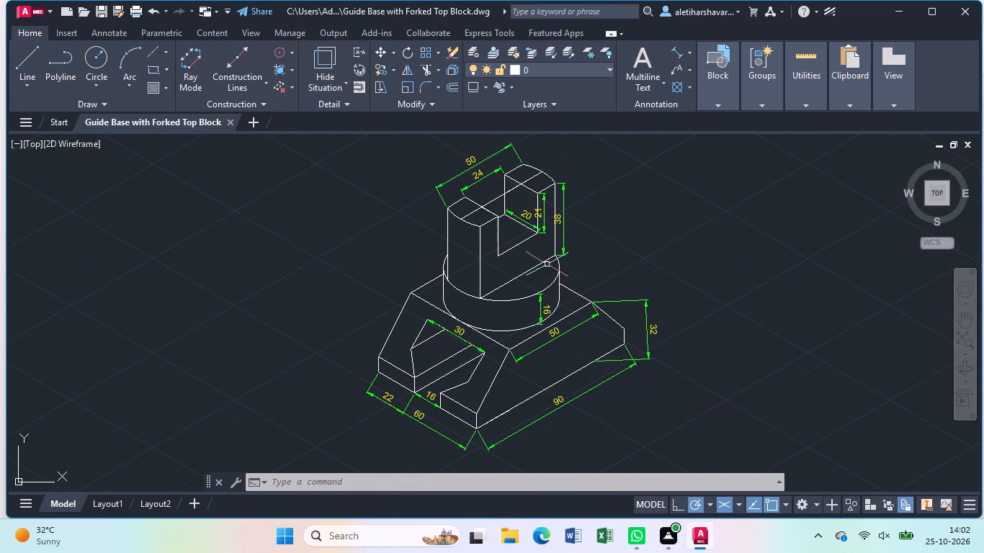
Shift the vertical 21 dimension of the top block's slot slightly outward so its text clears the slot's vertical edge.
scroll(532, 253, up, 1)
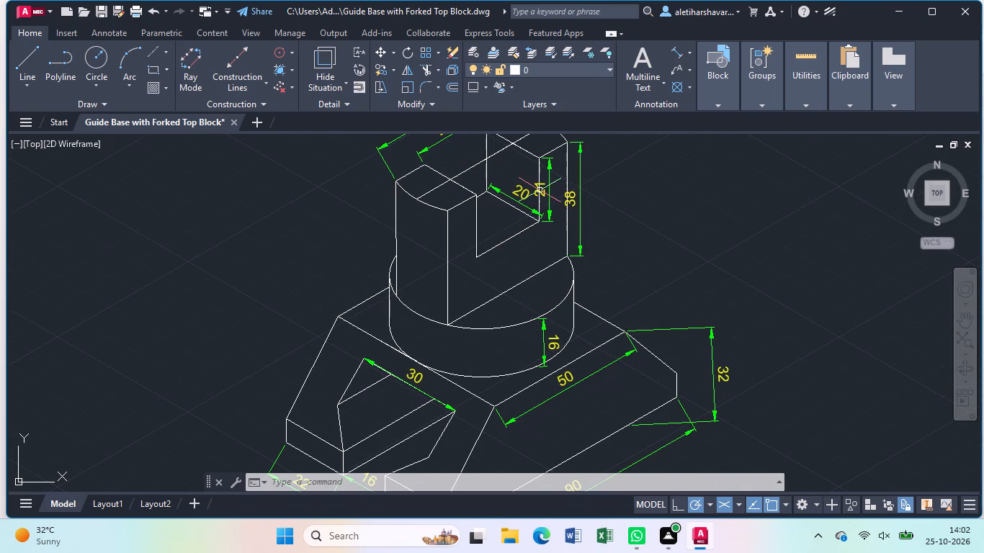
click(549, 195)
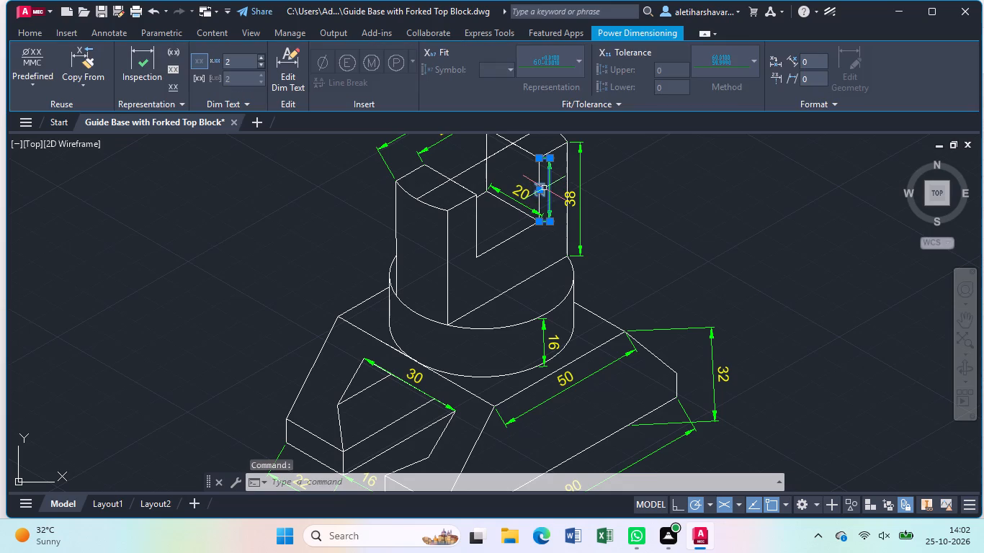
click(537, 187)
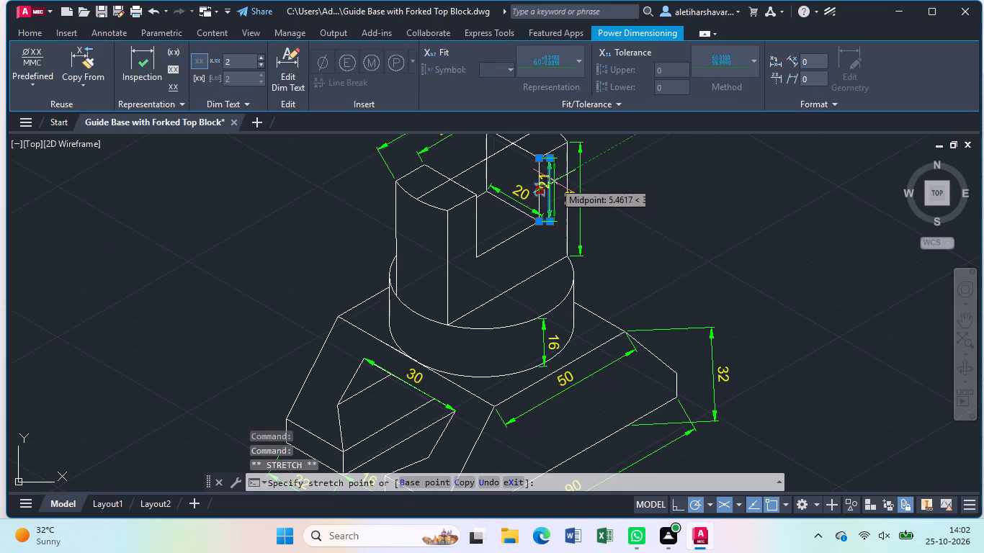
click(556, 182)
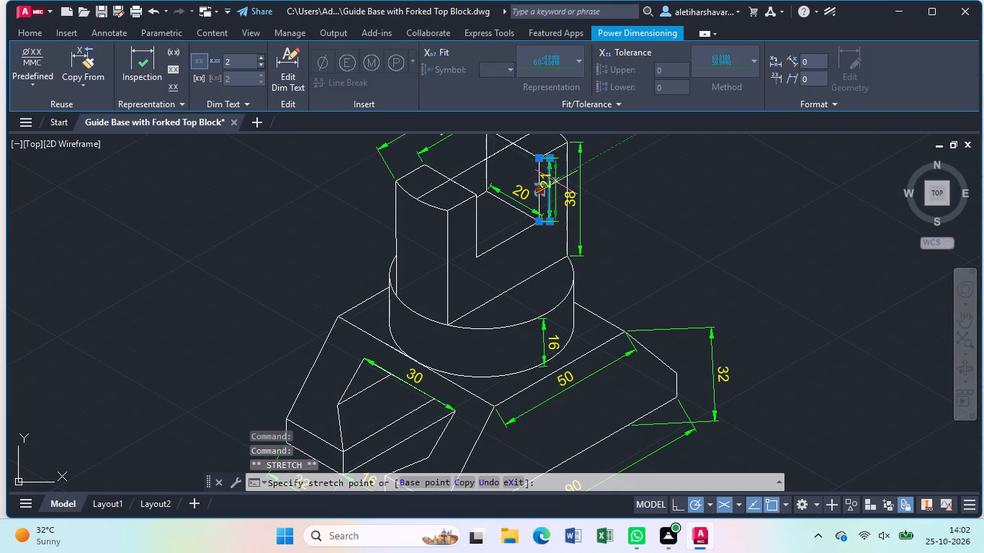
key(Escape)
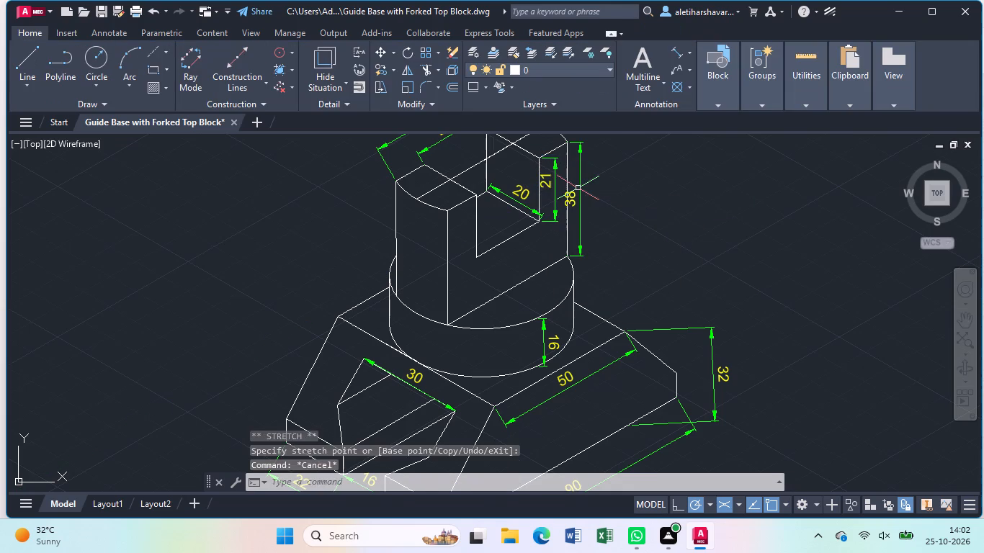
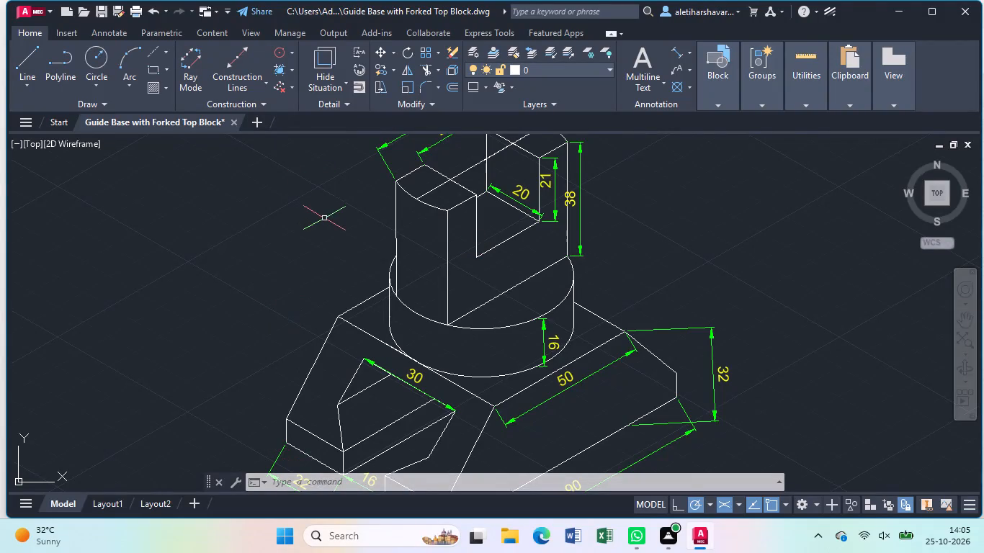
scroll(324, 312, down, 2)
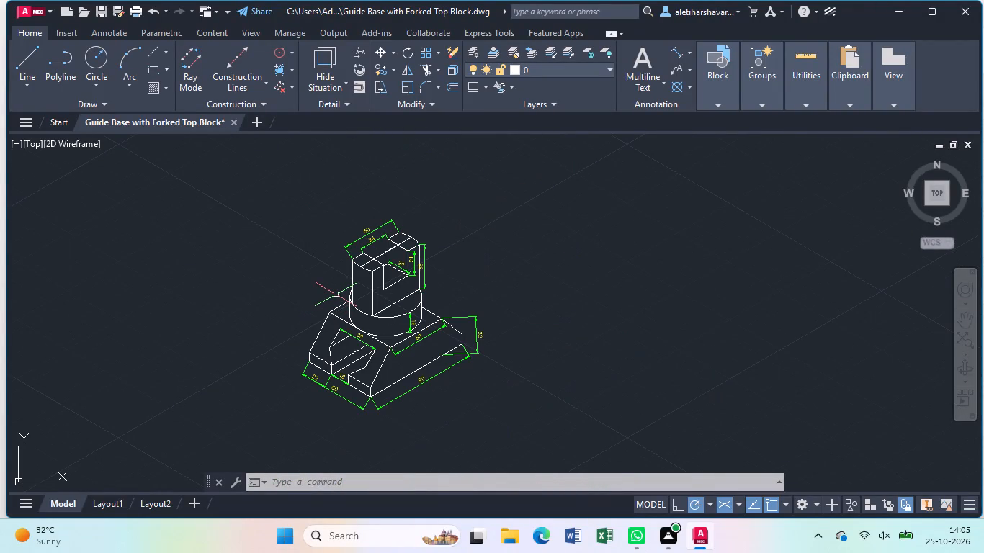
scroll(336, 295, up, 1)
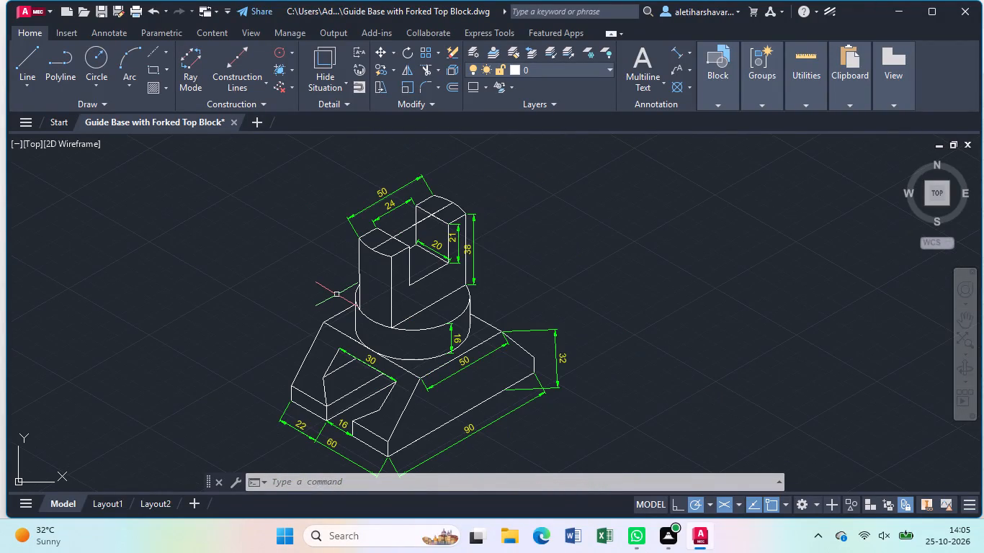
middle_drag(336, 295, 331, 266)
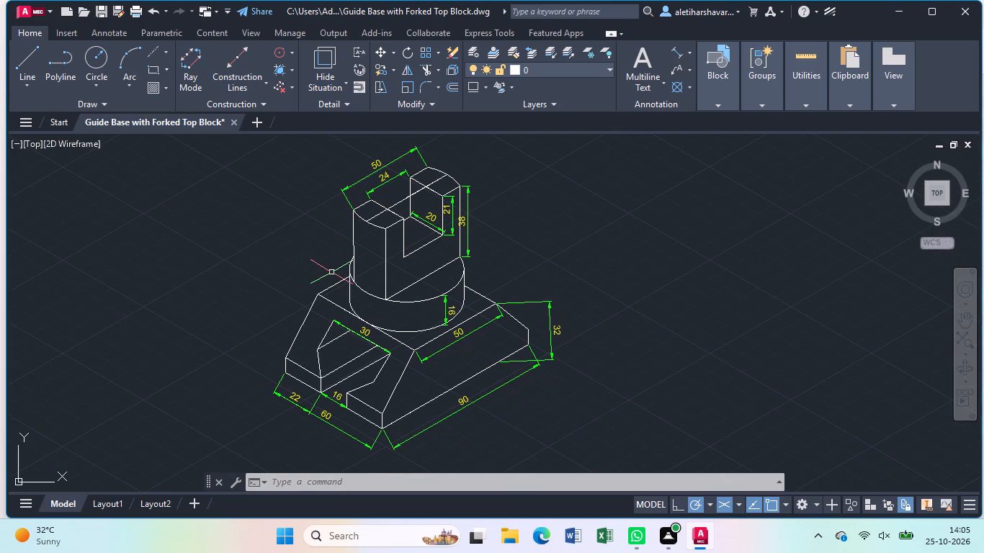
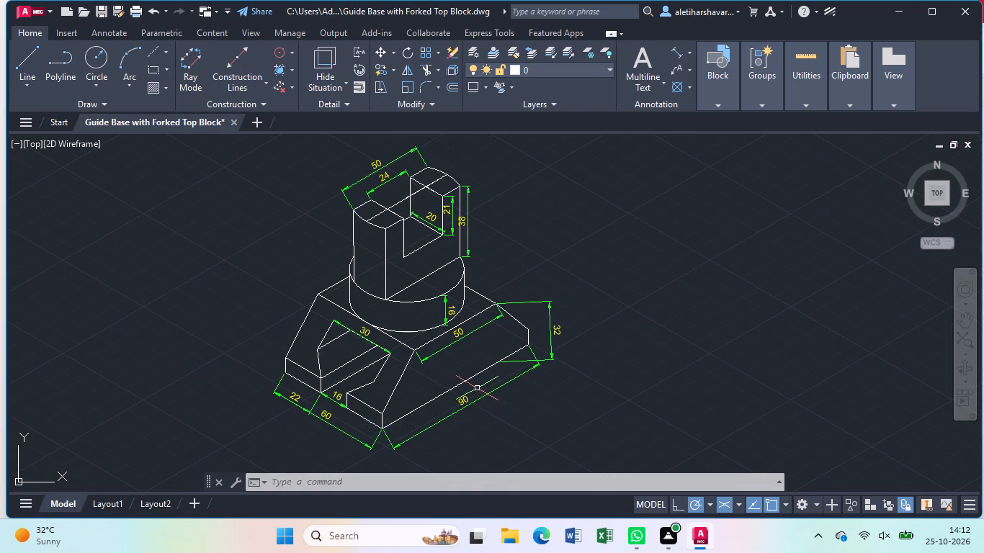
Examine the dimensioned isometric view and the readability of its dimension text at different magnifications.
scroll(477, 388, down, 1)
middle_drag(477, 388, 478, 359)
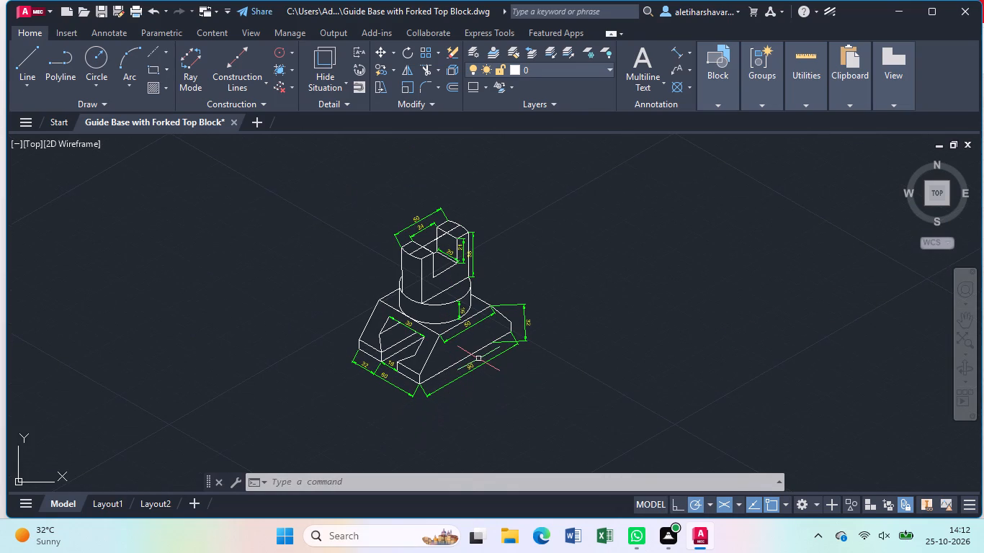
scroll(478, 358, up, 1)
middle_drag(478, 358, 495, 392)
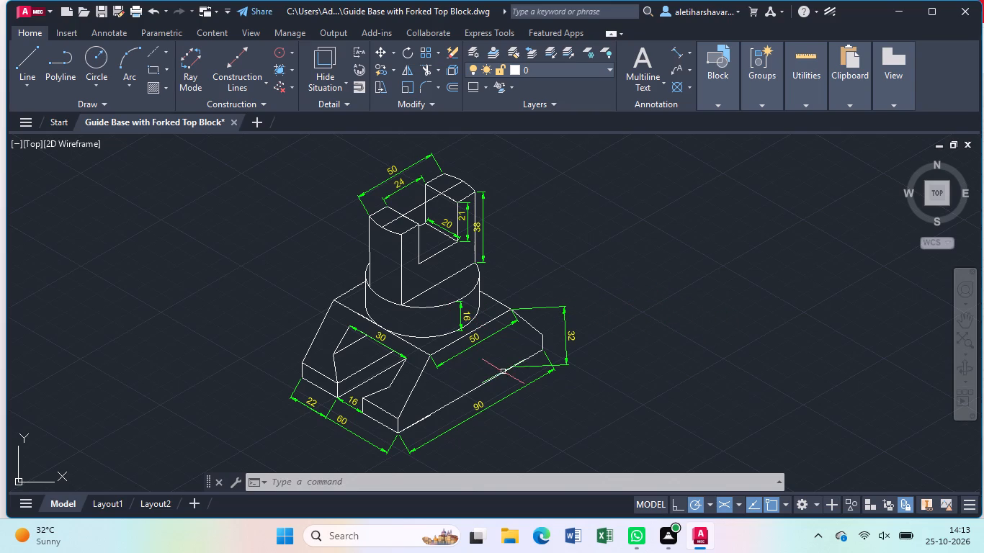
scroll(501, 363, down, 1)
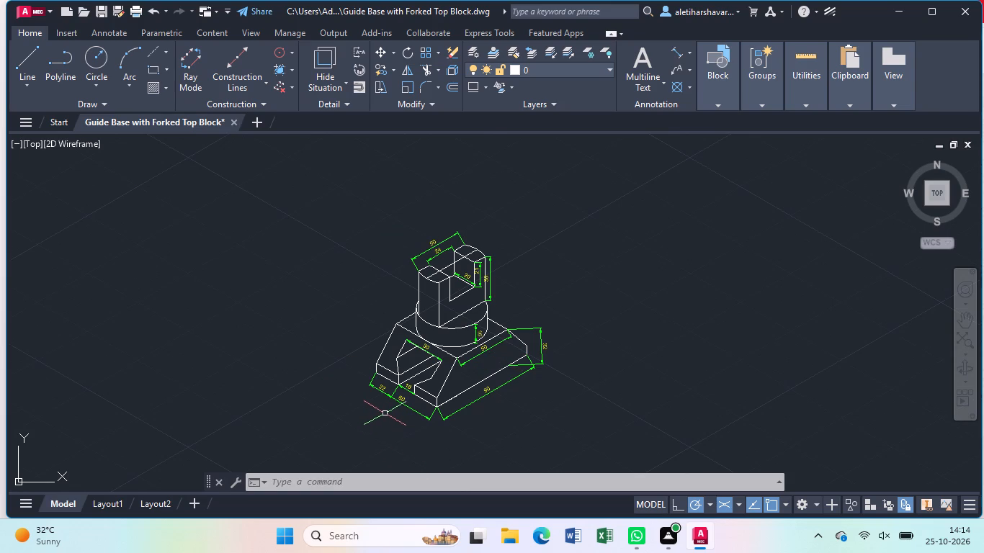
scroll(385, 413, up, 1)
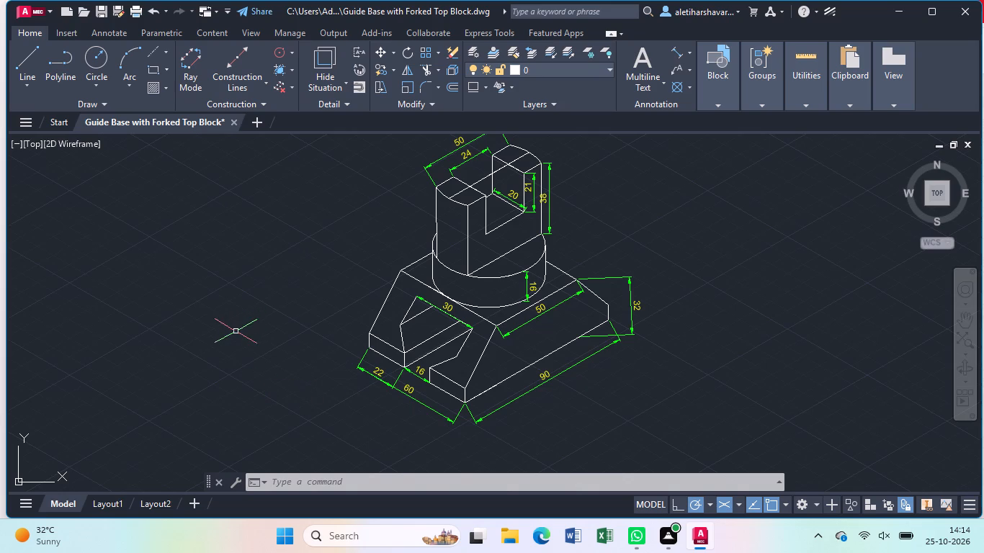
scroll(328, 336, down, 1)
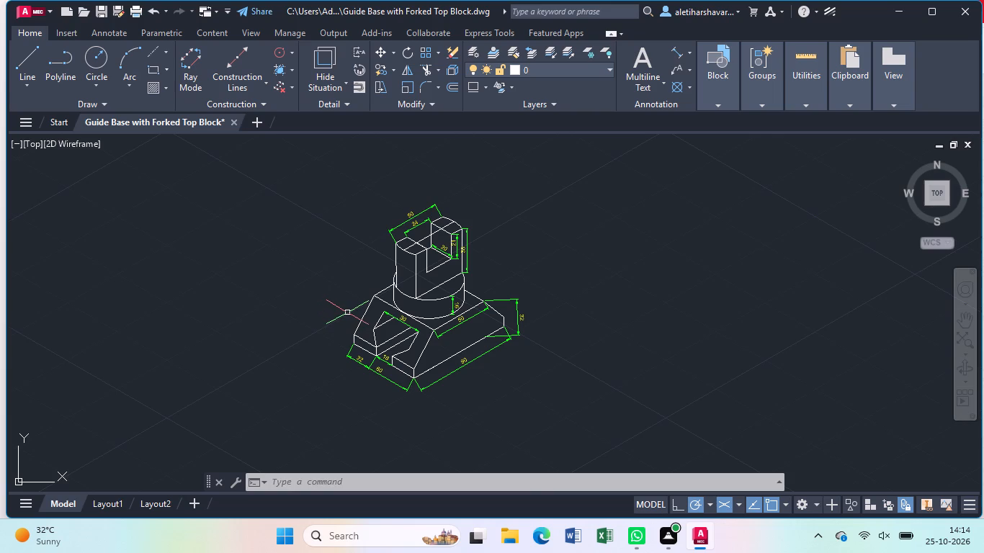
scroll(410, 269, up, 1)
scroll(408, 269, down, 1)
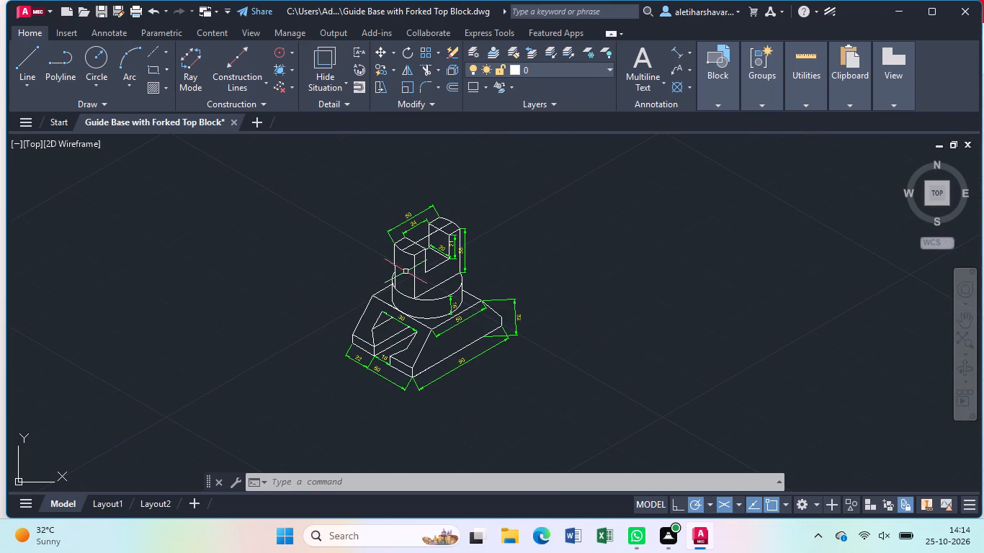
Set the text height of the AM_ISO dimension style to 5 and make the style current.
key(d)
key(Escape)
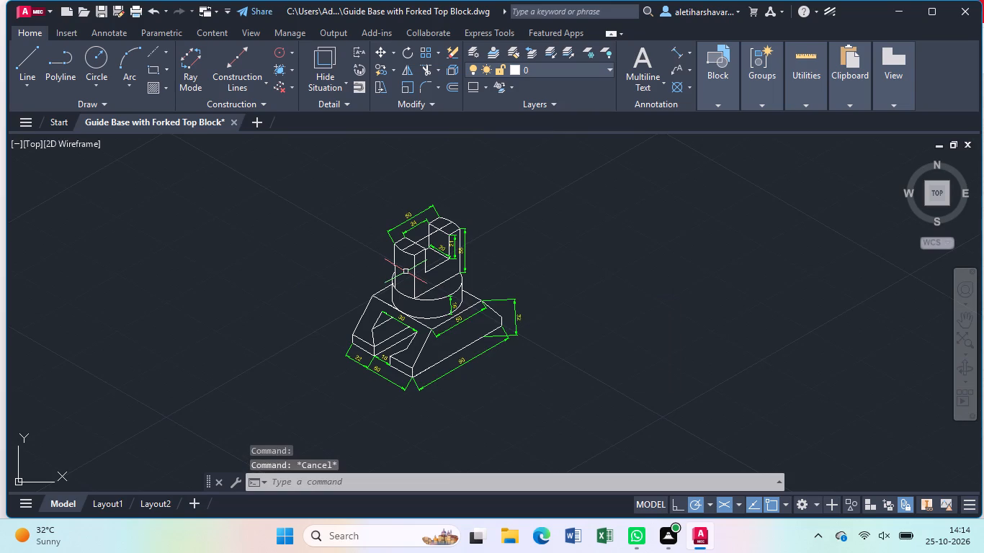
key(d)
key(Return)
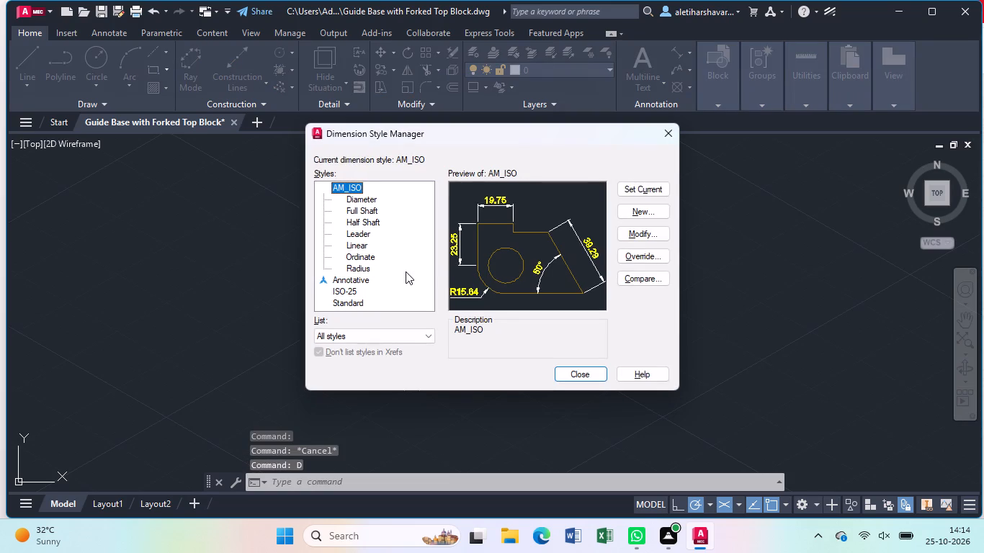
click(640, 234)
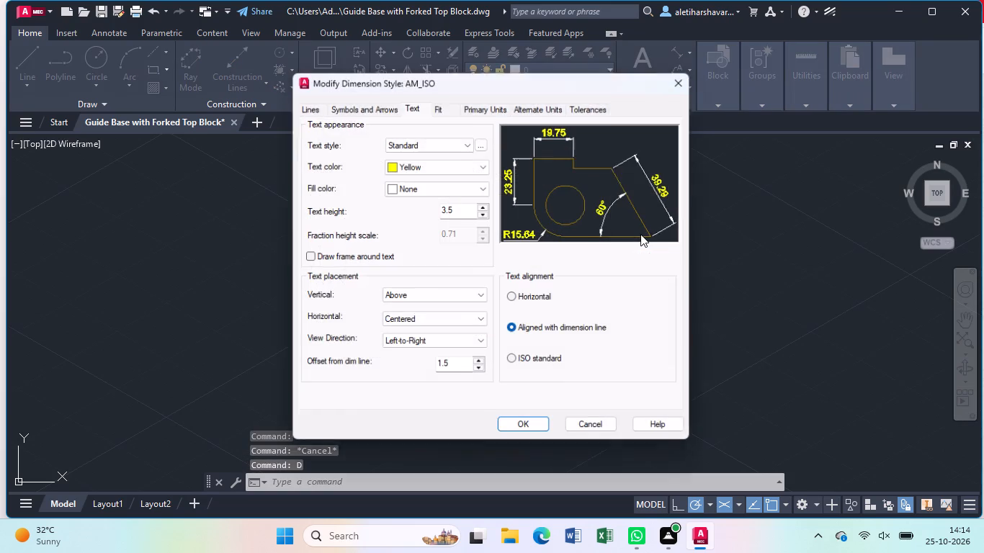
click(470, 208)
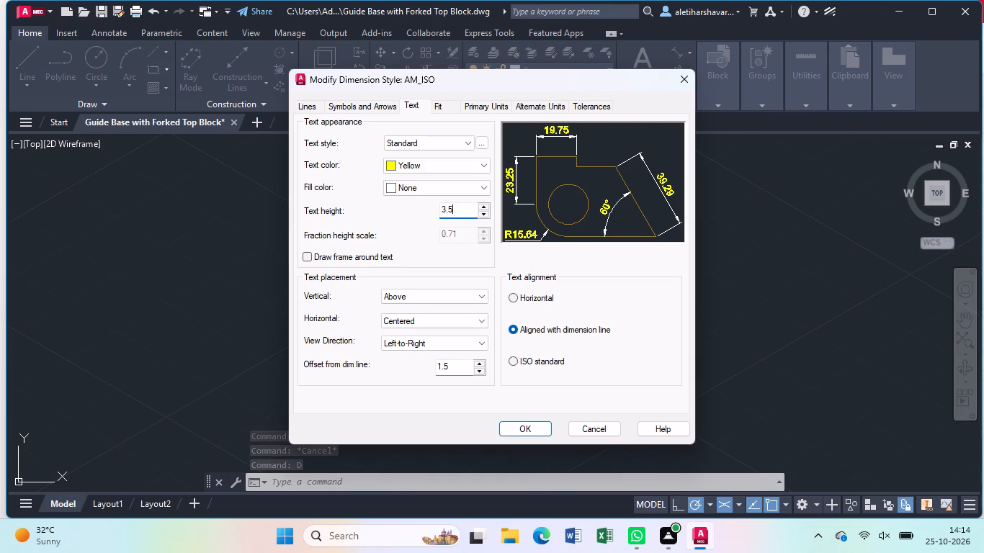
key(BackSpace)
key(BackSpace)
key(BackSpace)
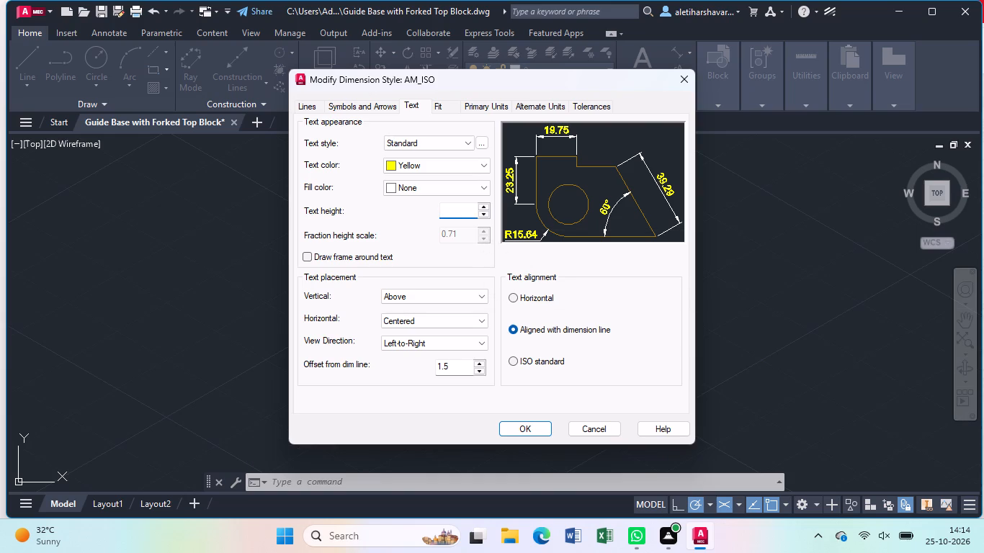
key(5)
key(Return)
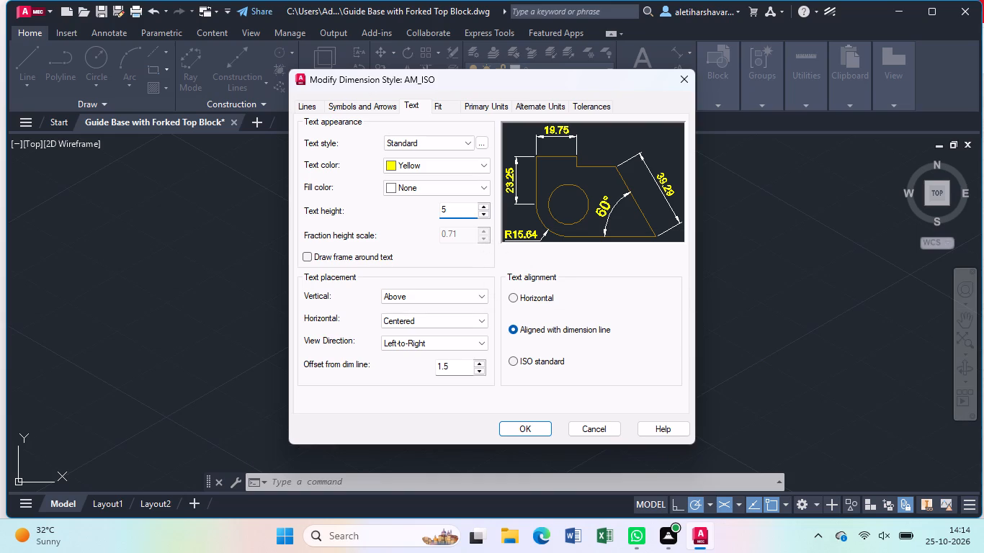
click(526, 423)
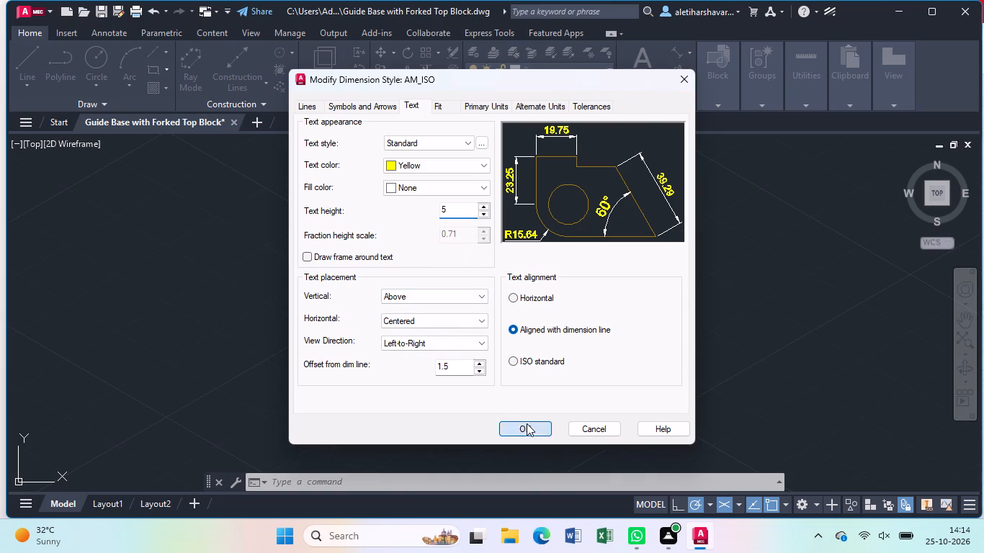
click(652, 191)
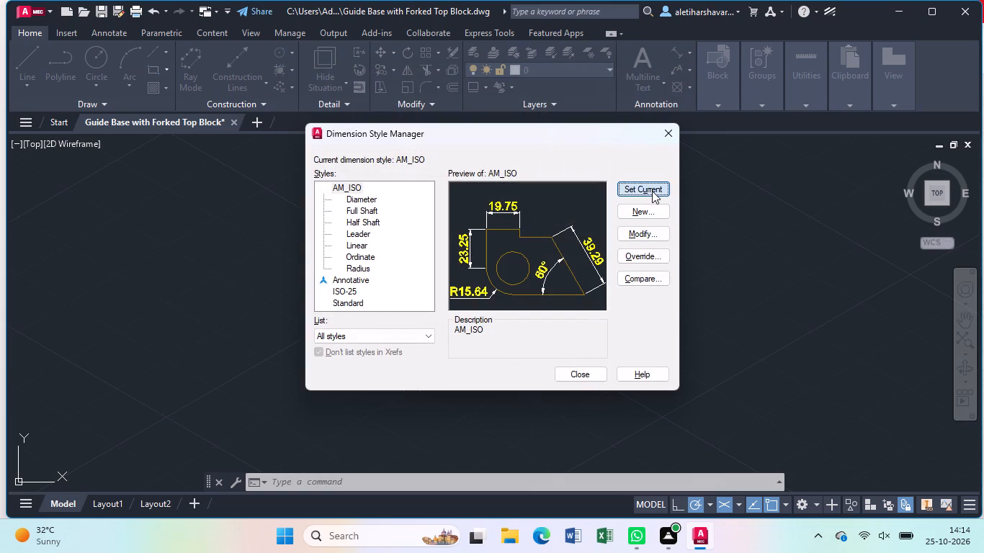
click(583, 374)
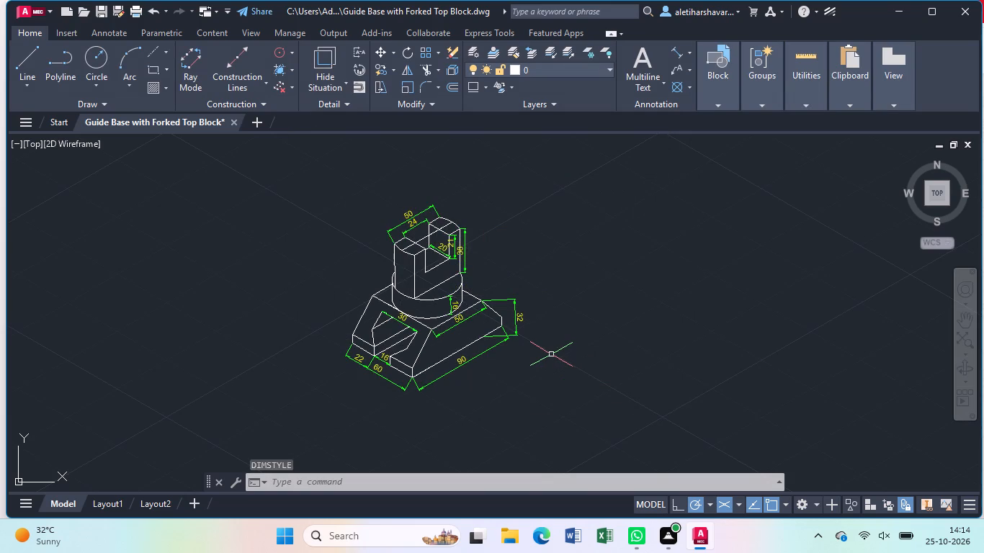
Set the text height of the AM_ISO dimension style to 4 and make the style current.
key(d)
key(Return)
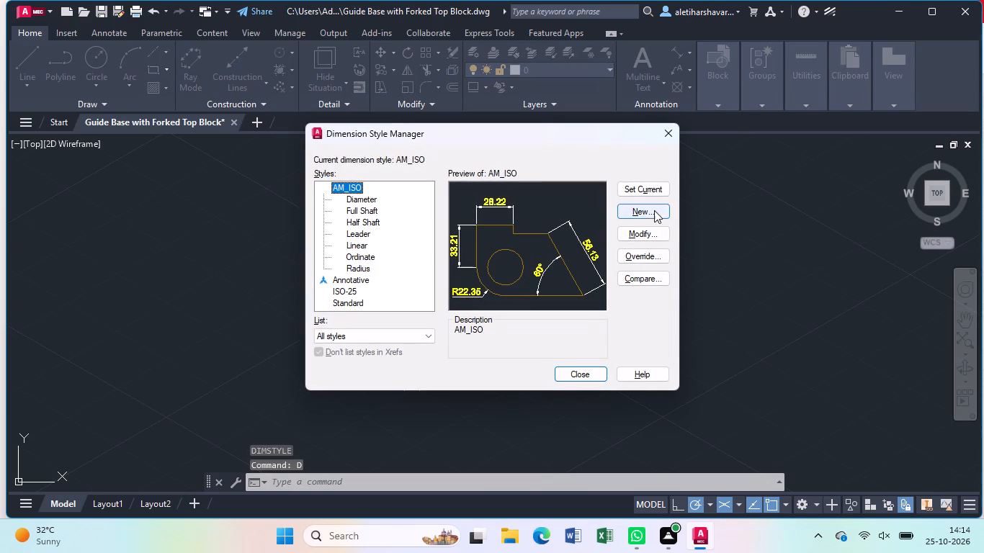
click(643, 230)
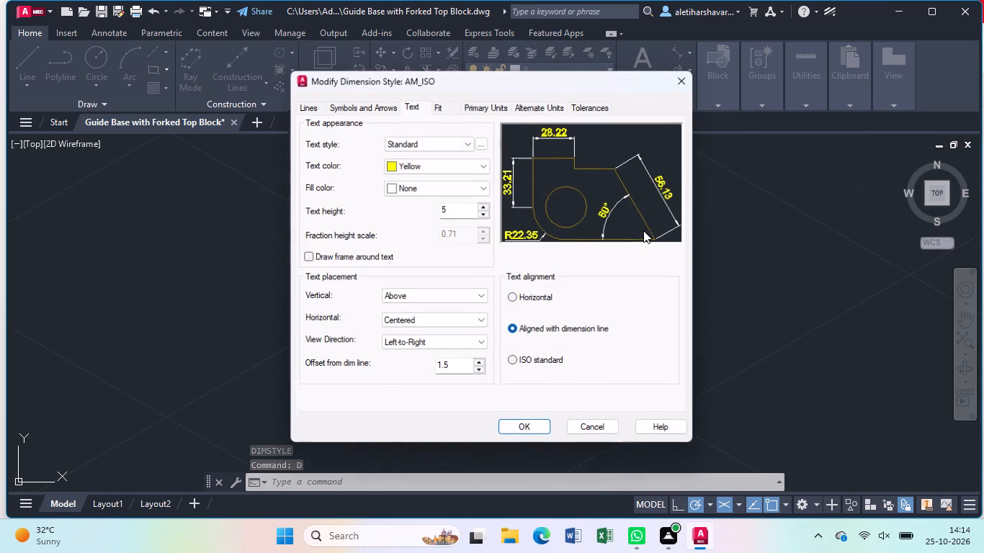
click(468, 209)
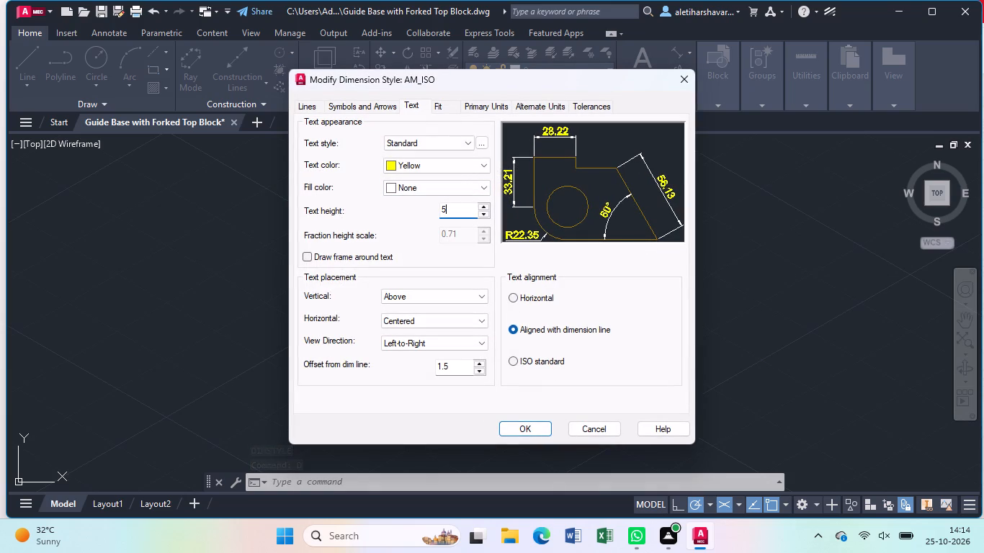
key(BackSpace)
key(4)
key(Return)
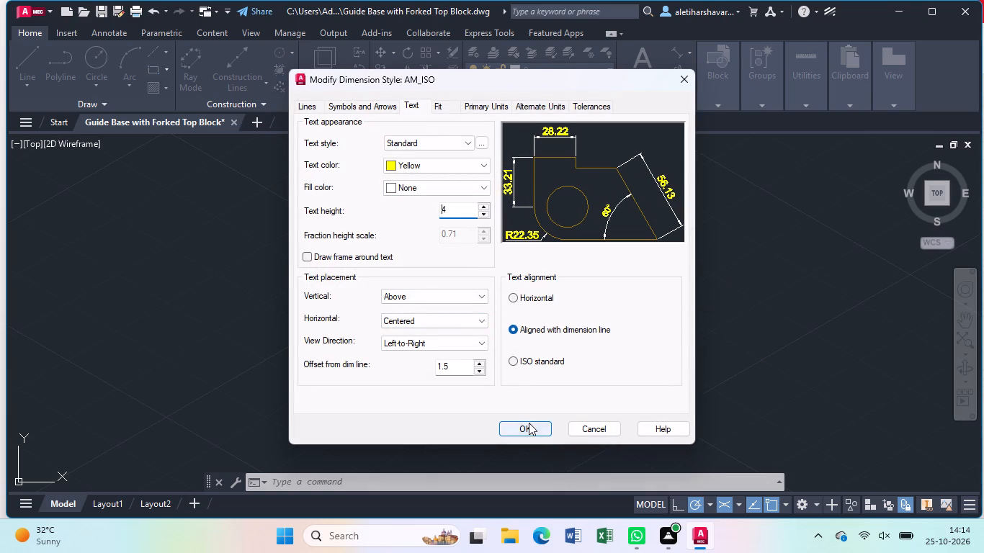
click(529, 423)
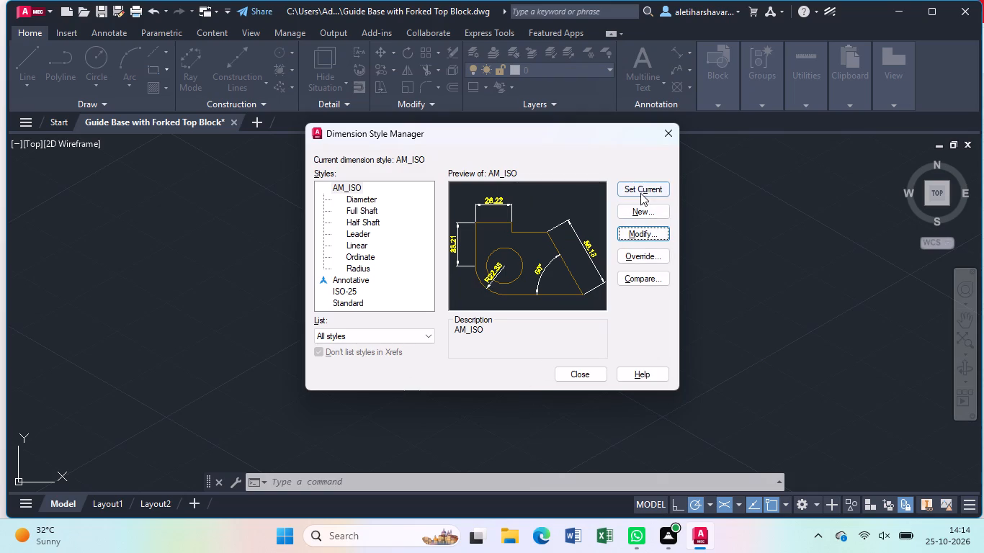
click(642, 190)
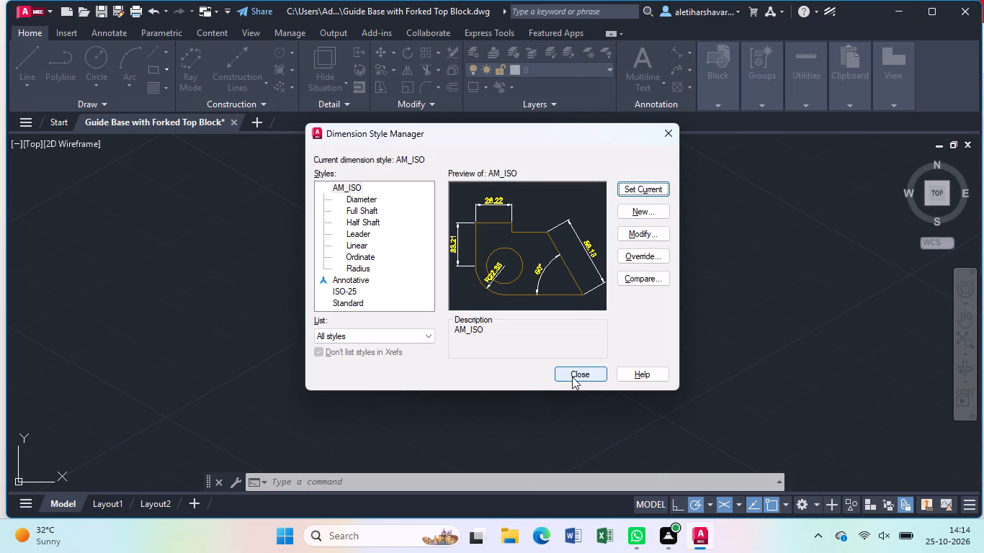
click(572, 377)
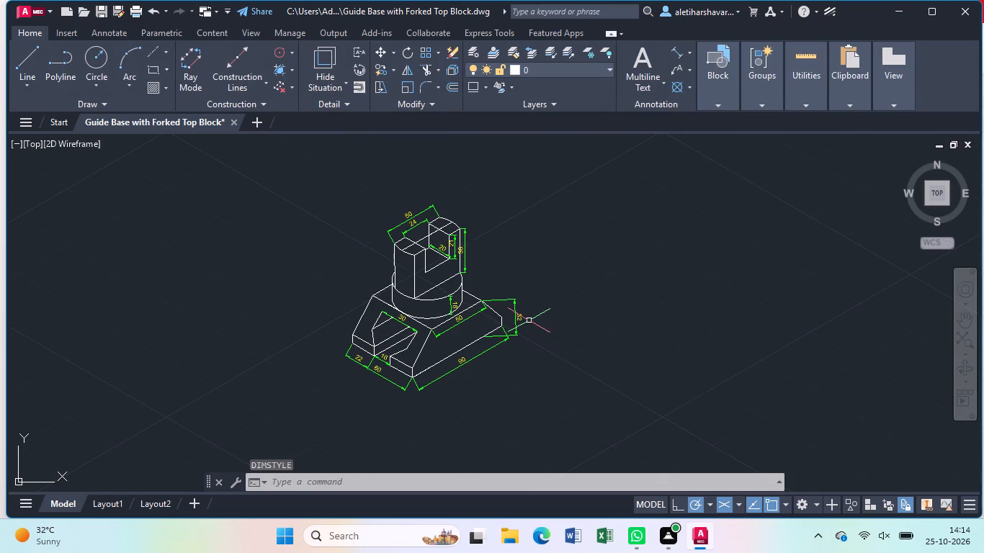
Shift the 21 slot-depth dimension's text slightly upward, placing its dimension line between the slot edge and the block's outer edge.
scroll(529, 320, up, 1)
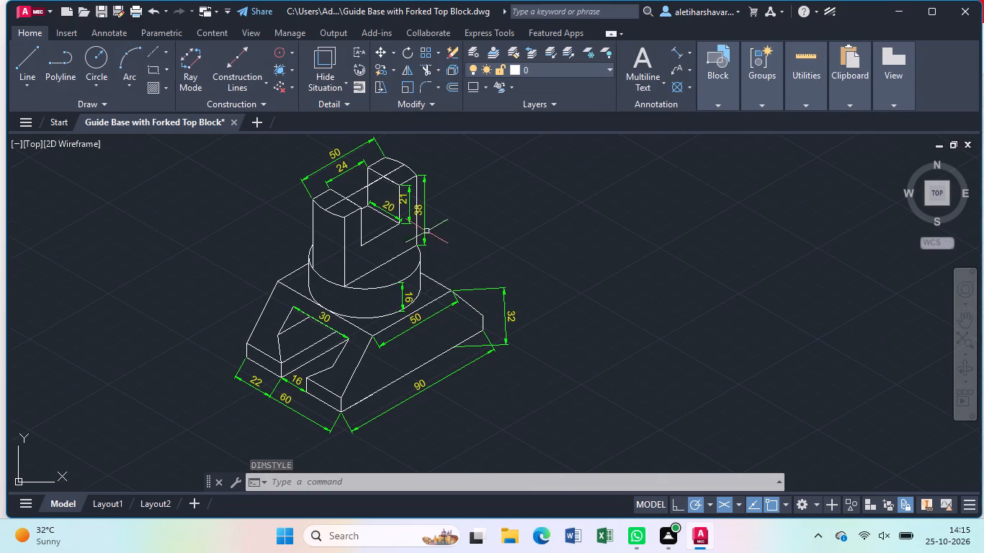
click(411, 191)
click(408, 197)
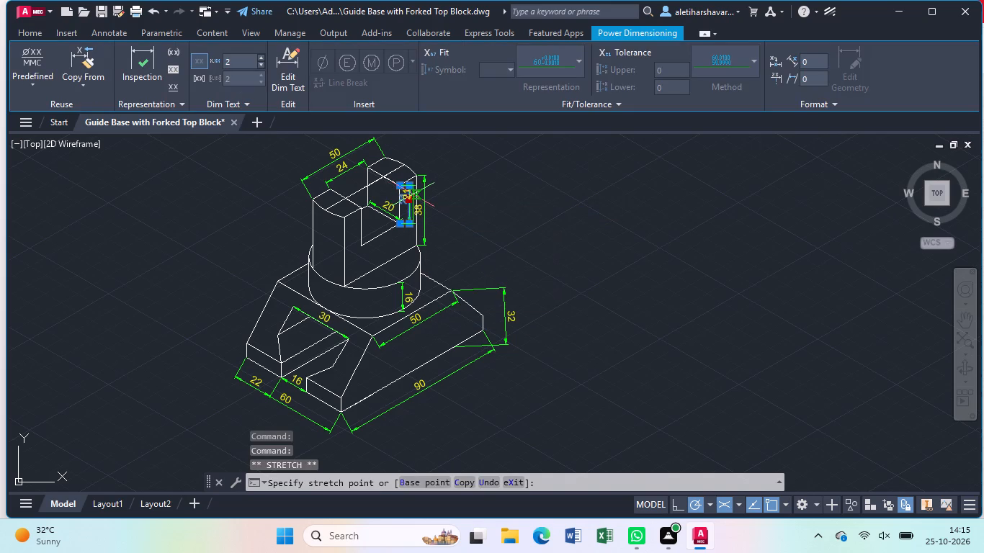
click(413, 194)
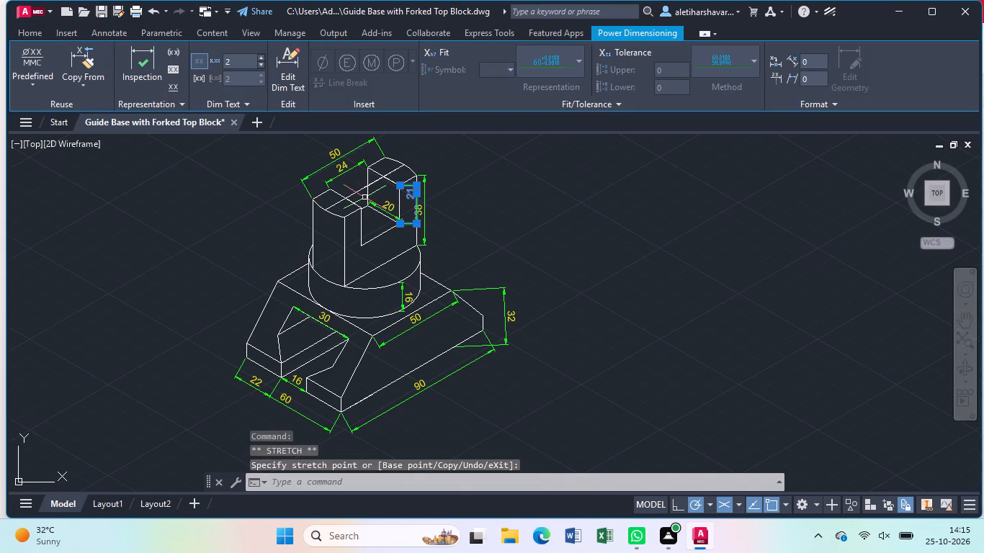
key(Escape)
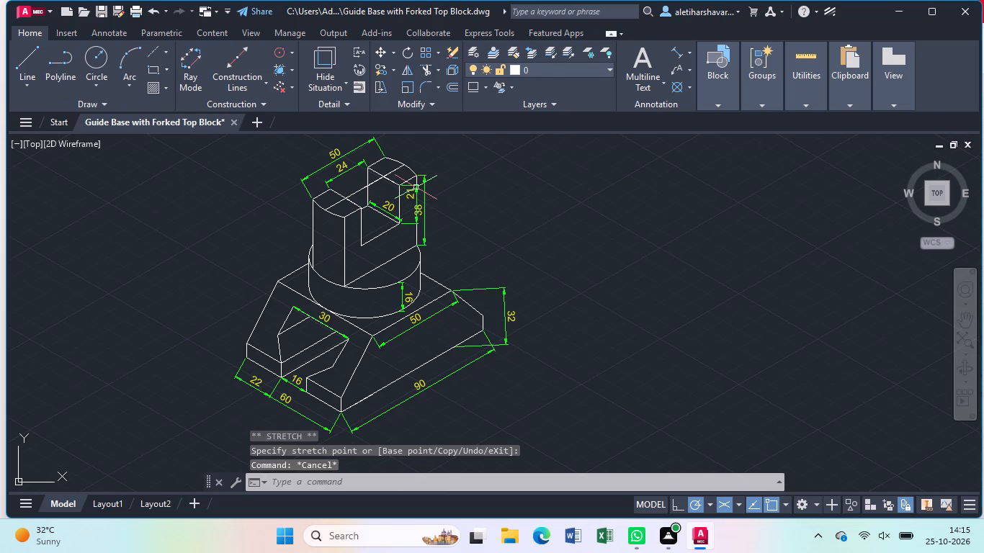
click(416, 187)
click(416, 186)
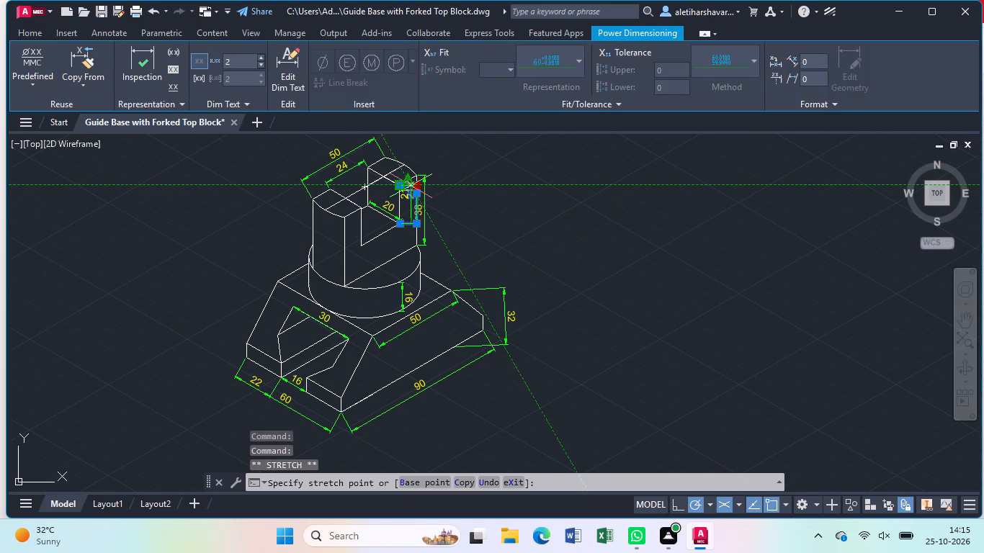
click(411, 186)
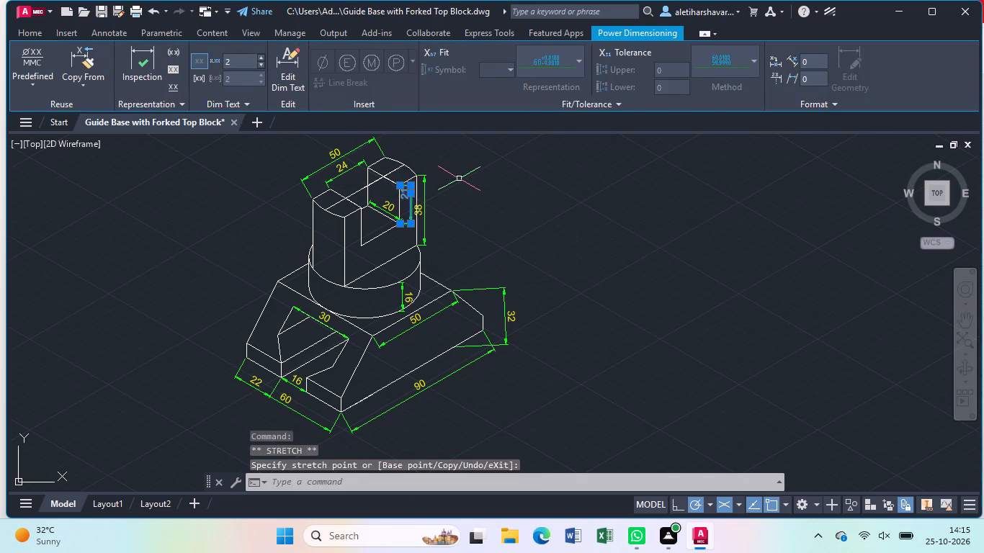
key(Escape)
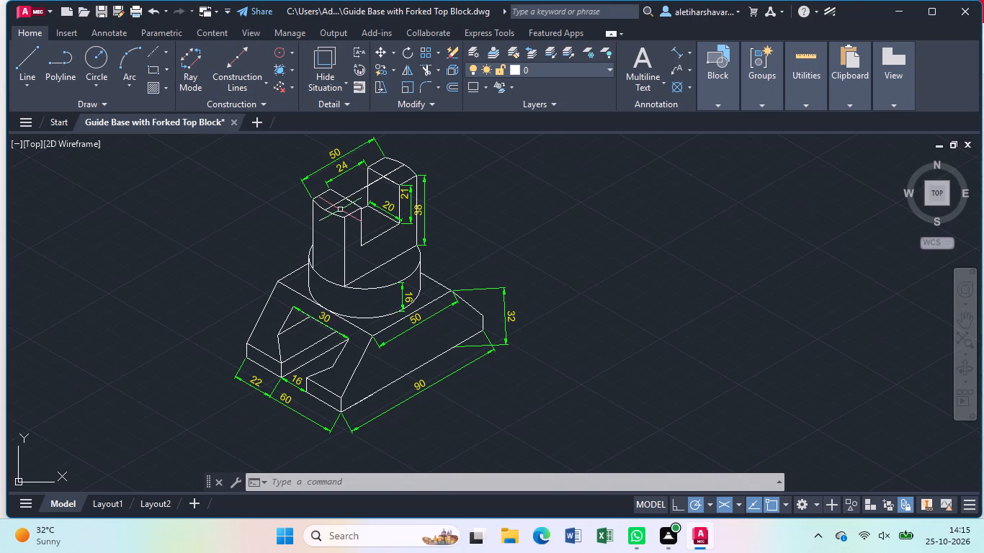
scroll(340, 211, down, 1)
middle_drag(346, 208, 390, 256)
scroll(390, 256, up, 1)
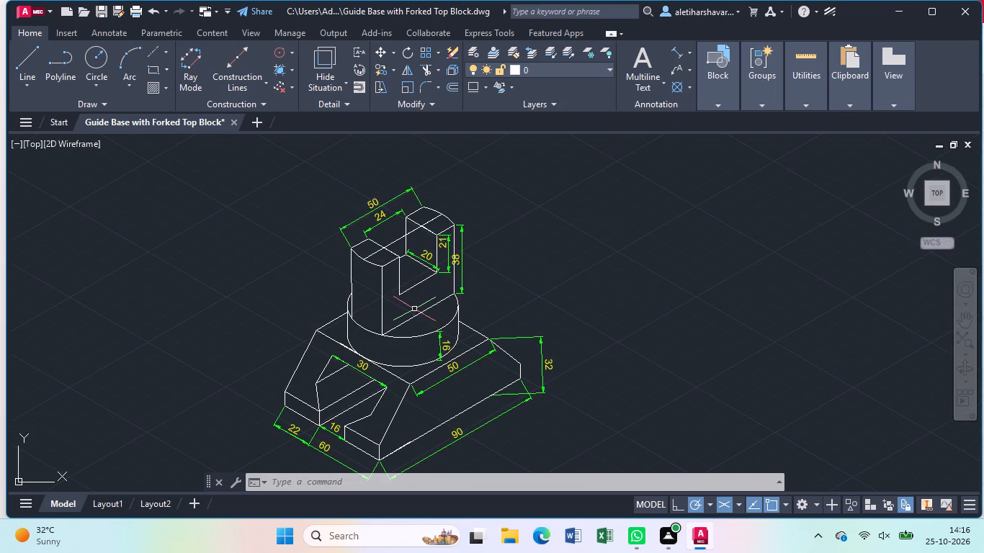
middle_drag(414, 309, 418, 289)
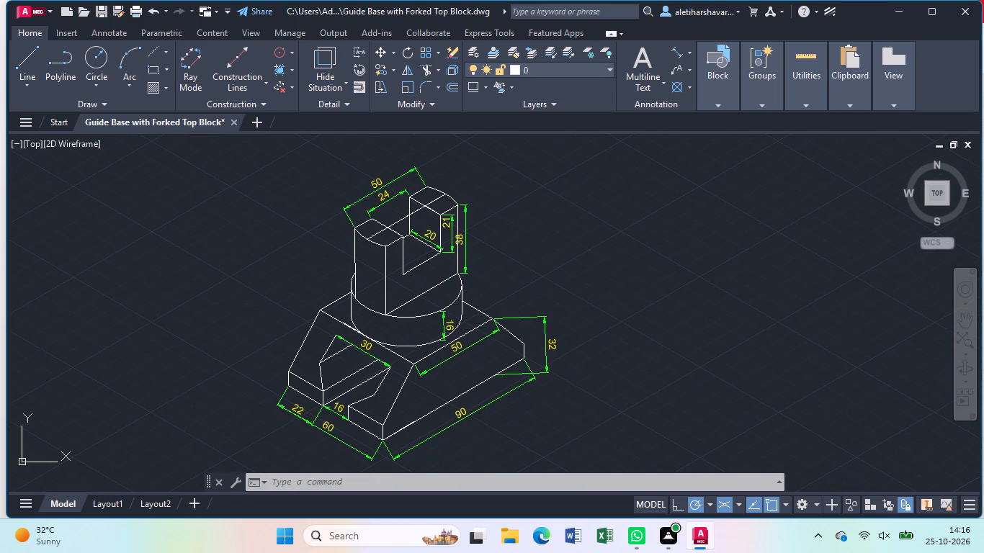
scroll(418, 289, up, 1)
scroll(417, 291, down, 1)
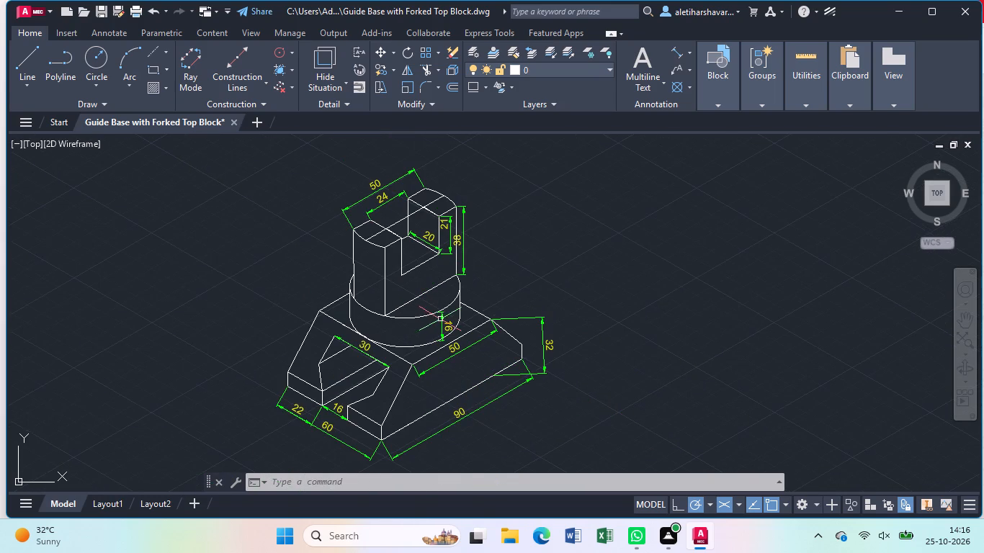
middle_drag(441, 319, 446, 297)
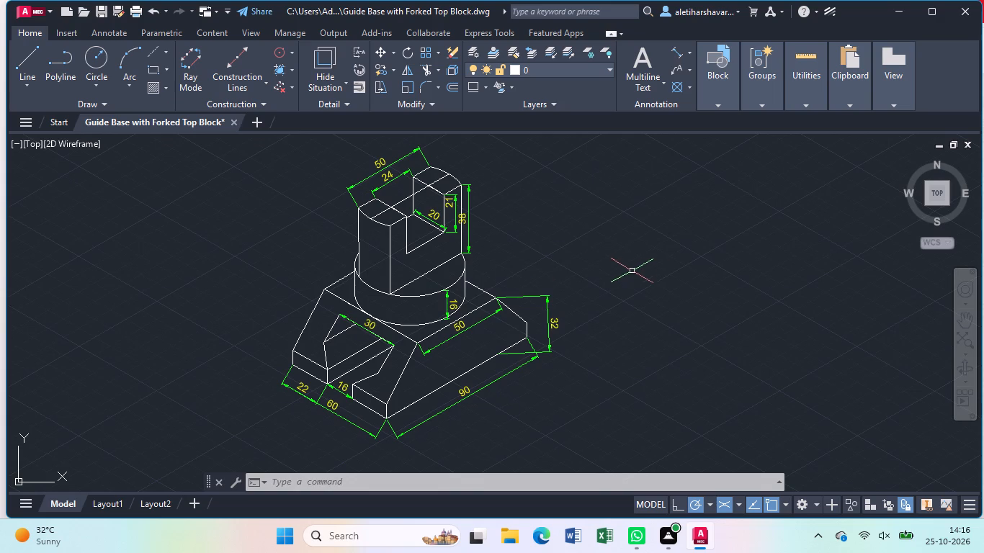
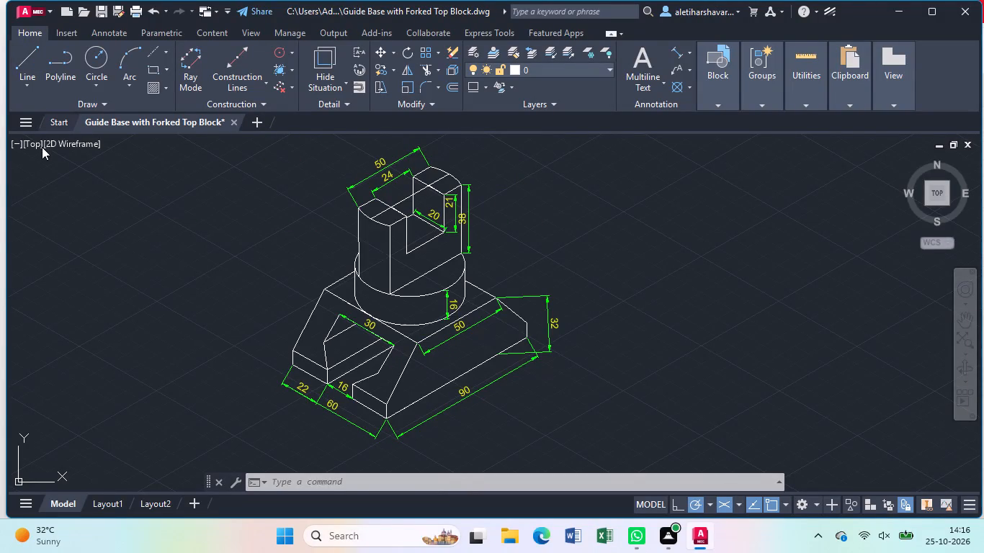
Keep the 2D Wireframe style and inspect the drawing in the Bottom, Left, Right, Front and SW Isometric views, returning to Top.
click(64, 144)
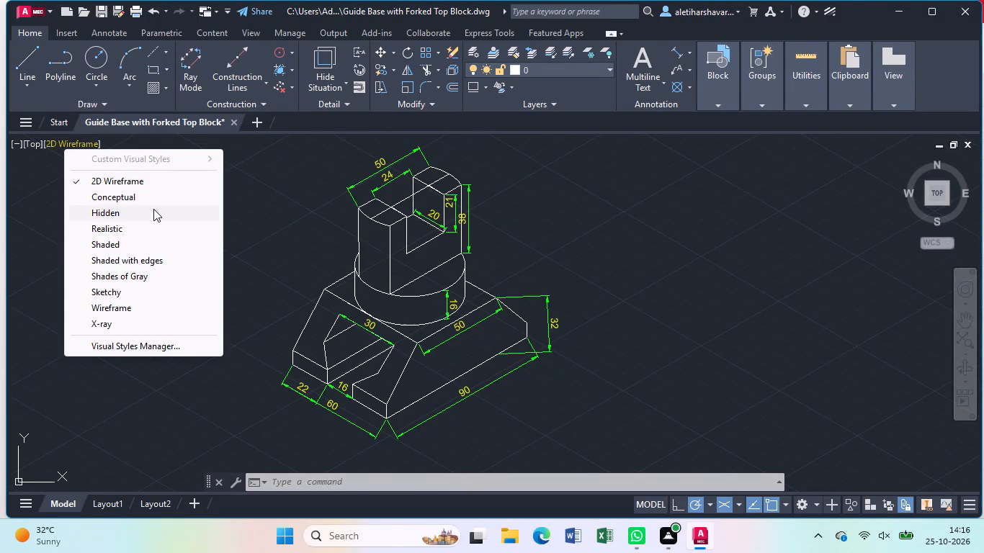
click(151, 189)
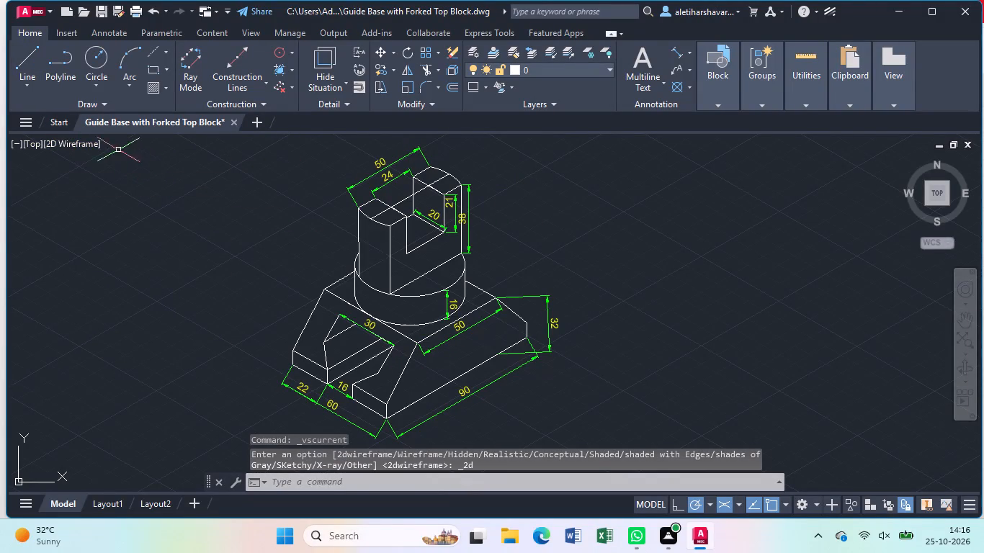
click(27, 138)
click(61, 202)
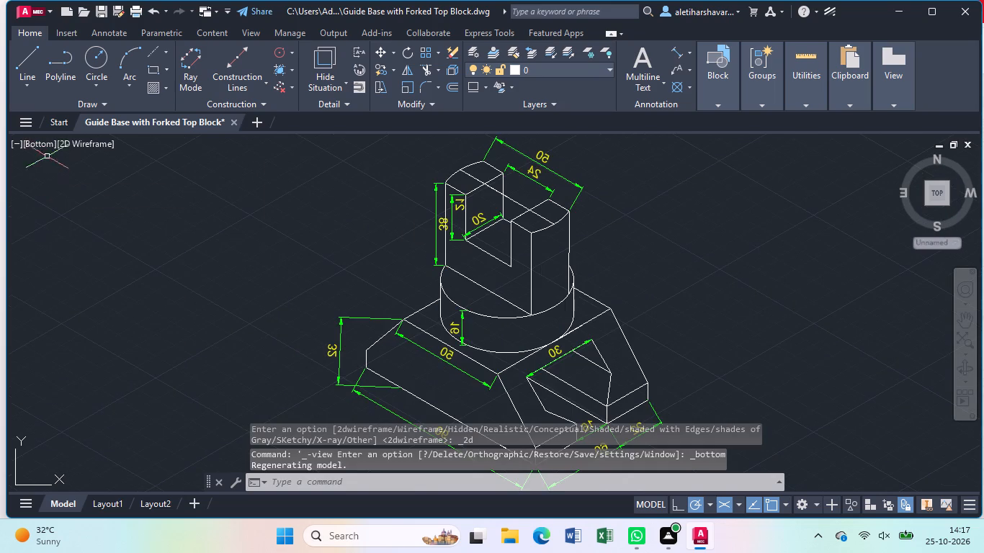
click(35, 145)
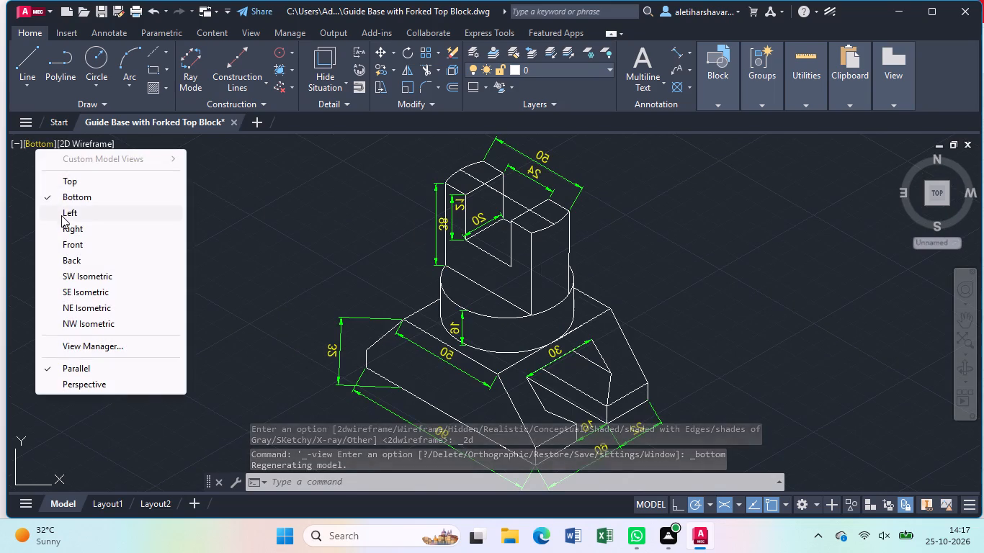
click(61, 215)
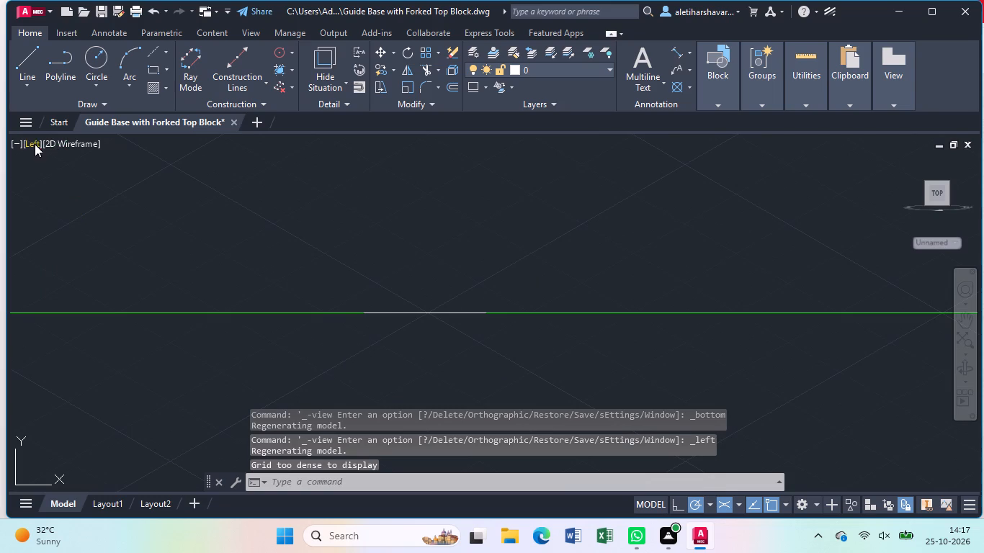
click(35, 143)
click(64, 228)
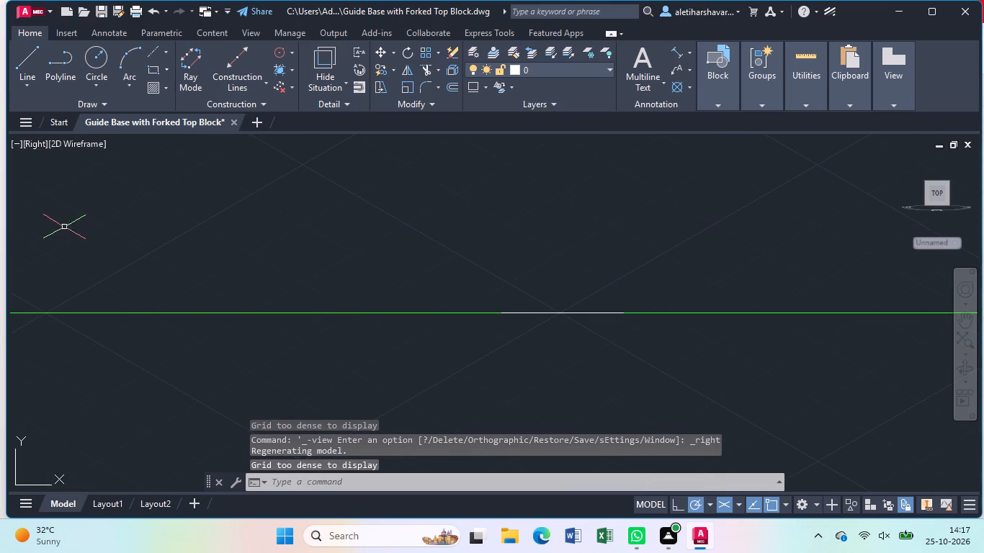
click(32, 143)
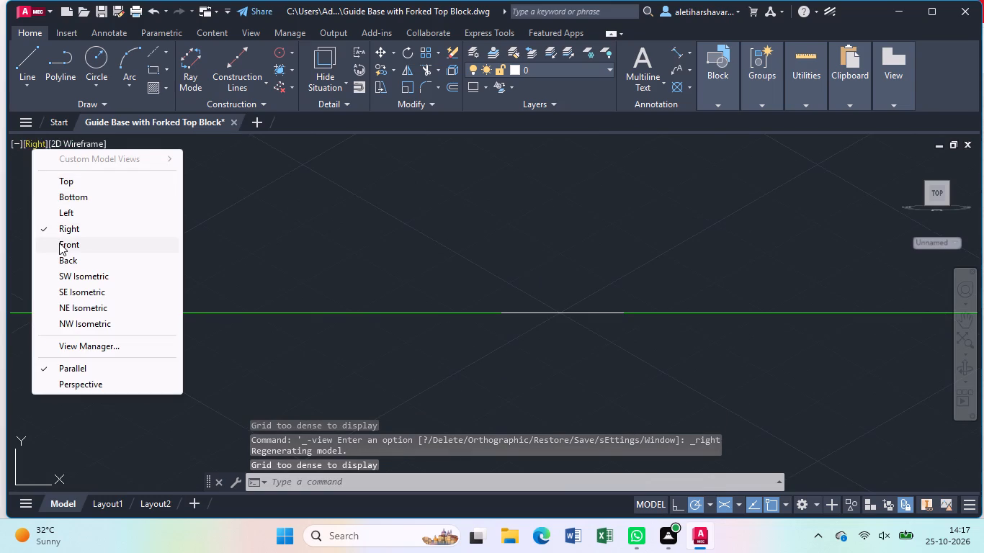
click(59, 243)
click(33, 143)
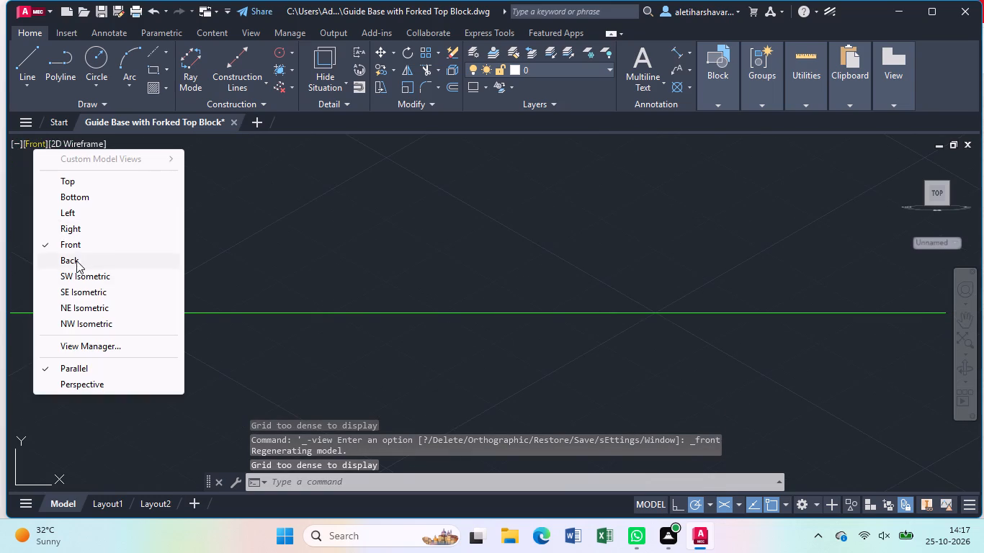
click(81, 269)
click(19, 140)
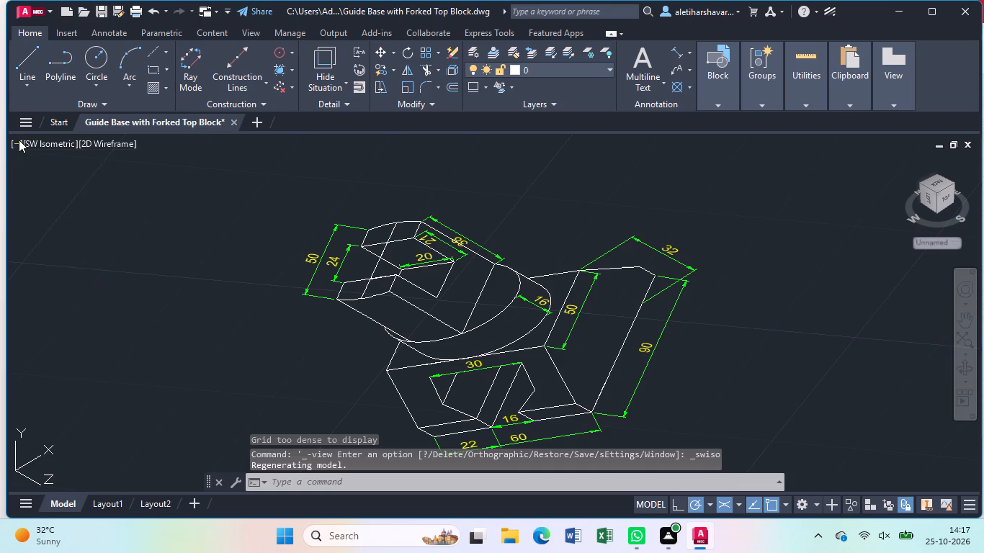
click(37, 142)
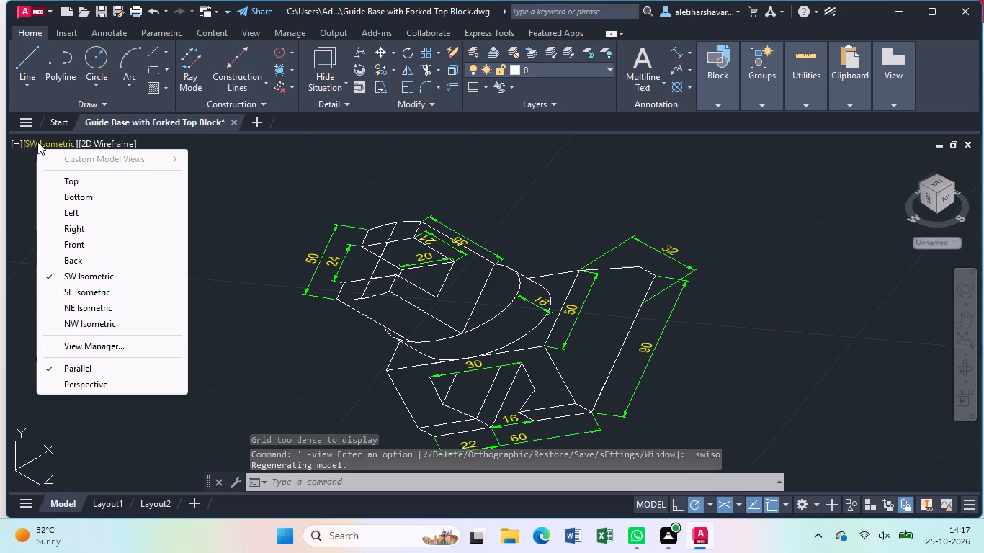
click(76, 182)
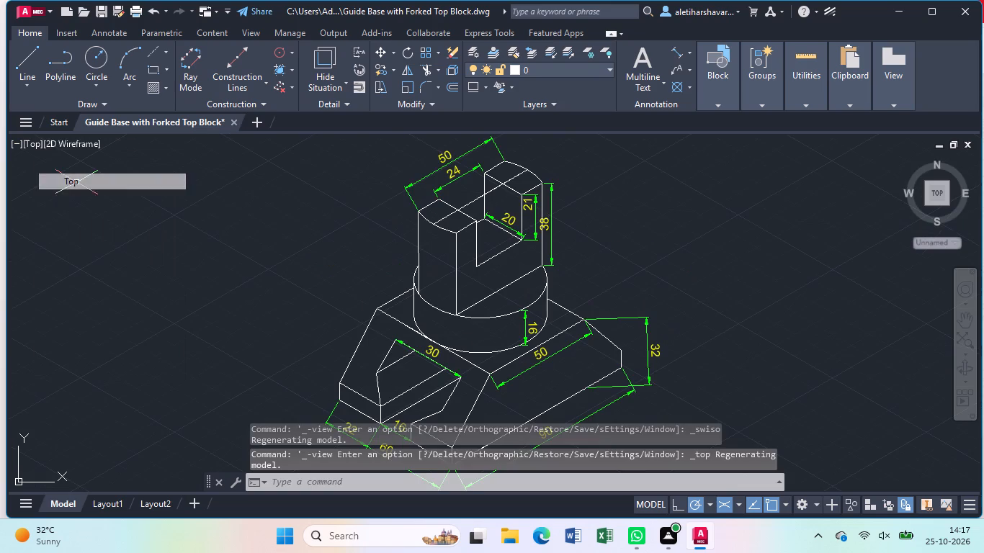
Examine the whole dimensioned isometric view of the guide base for completeness at different magnifications.
scroll(138, 216, down, 1)
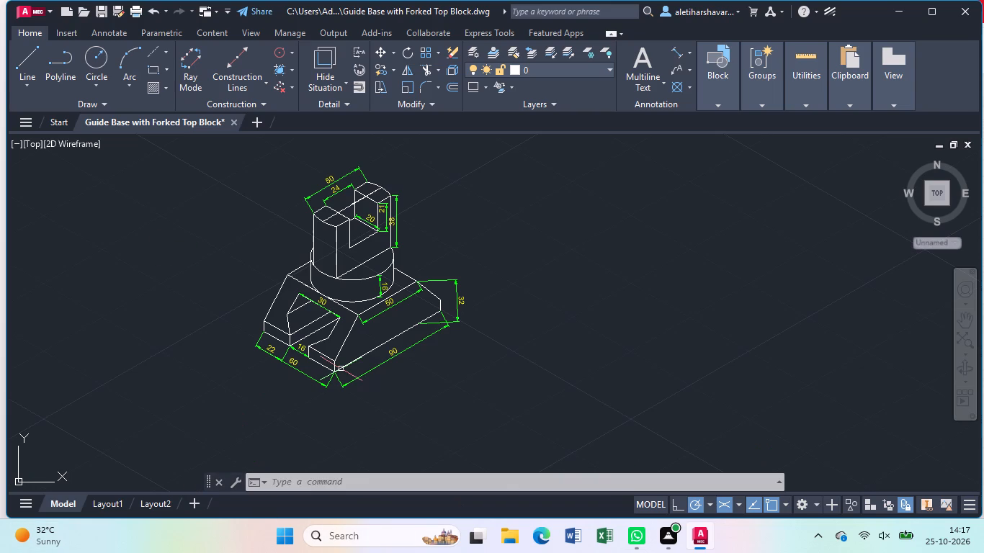
scroll(344, 368, down, 1)
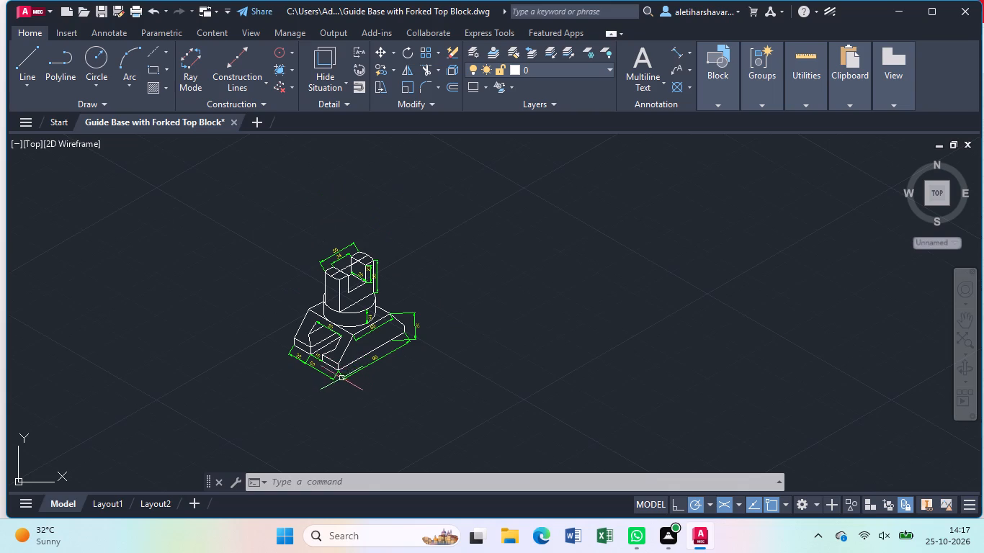
scroll(334, 365, up, 1)
middle_drag(331, 359, 399, 354)
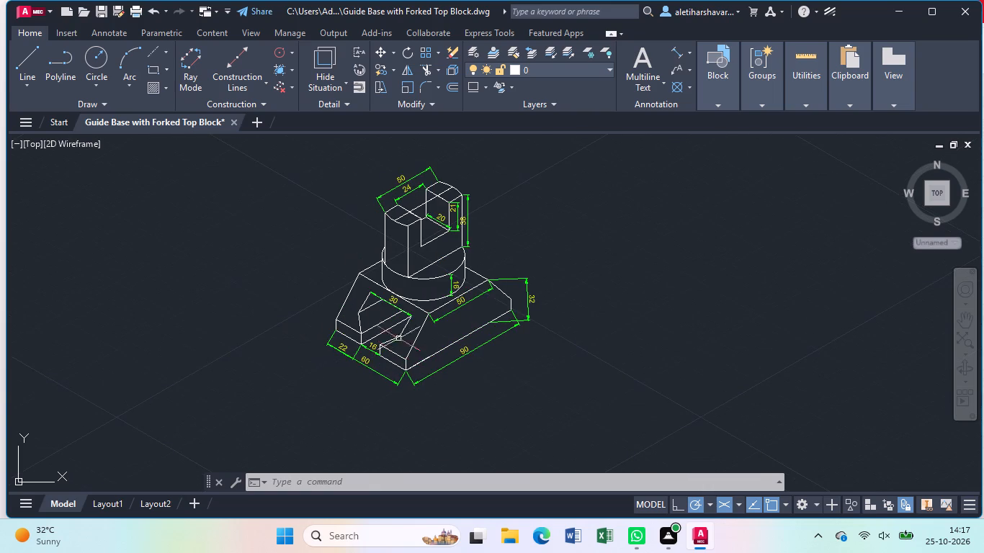
scroll(401, 320, up, 1)
middle_drag(401, 319, 404, 331)
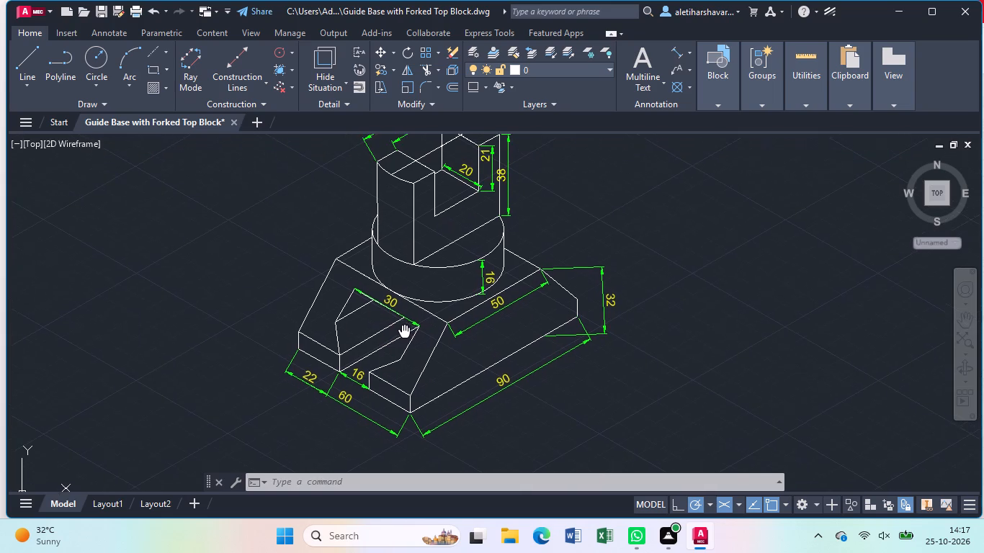
middle_drag(404, 331, 407, 346)
scroll(407, 346, down, 1)
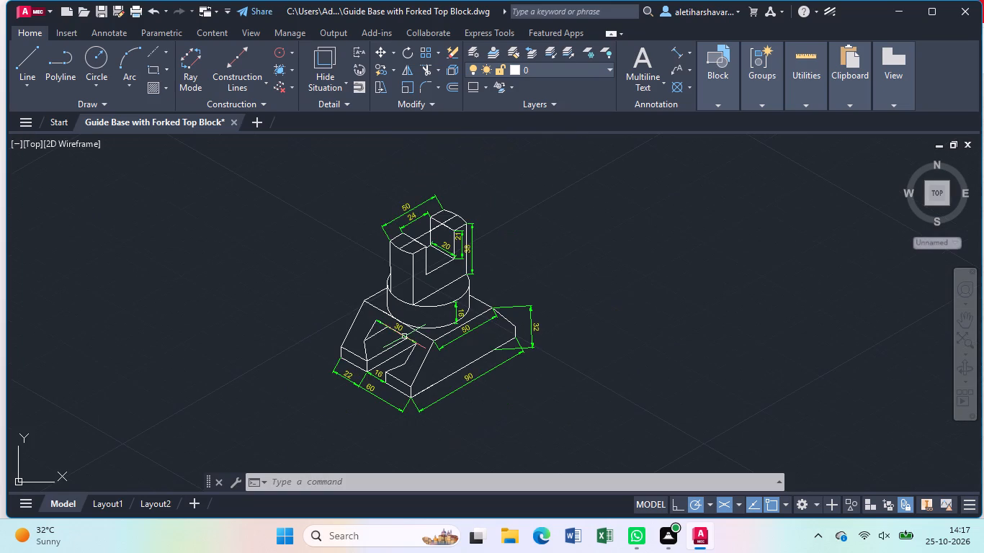
scroll(362, 301, up, 1)
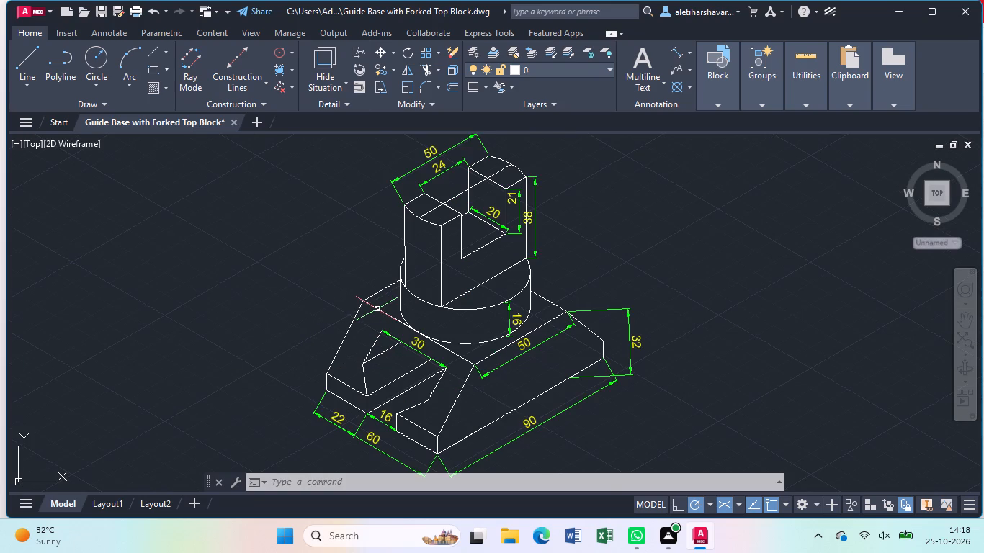
scroll(377, 310, down, 1)
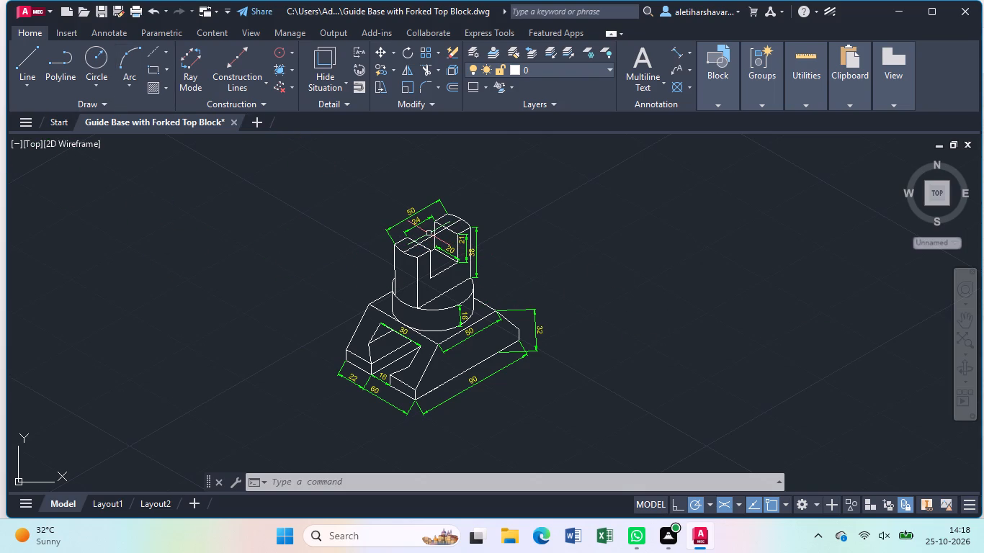
Draw a centreline about 50 long at 150° in linetype AM_ISO08W050x2, crossing the slot through the centre of the forked block's top.
key(ctrl+1)
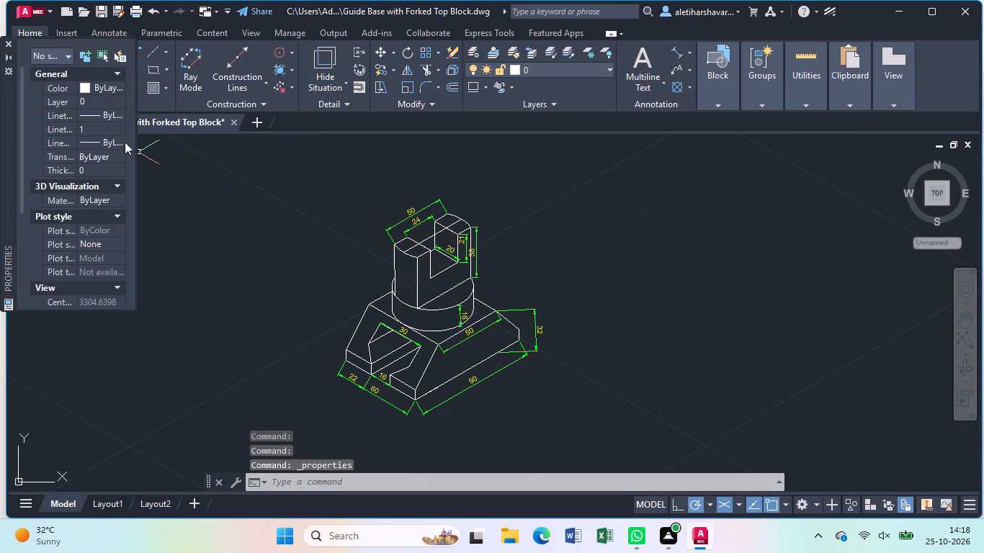
click(120, 112)
click(120, 112)
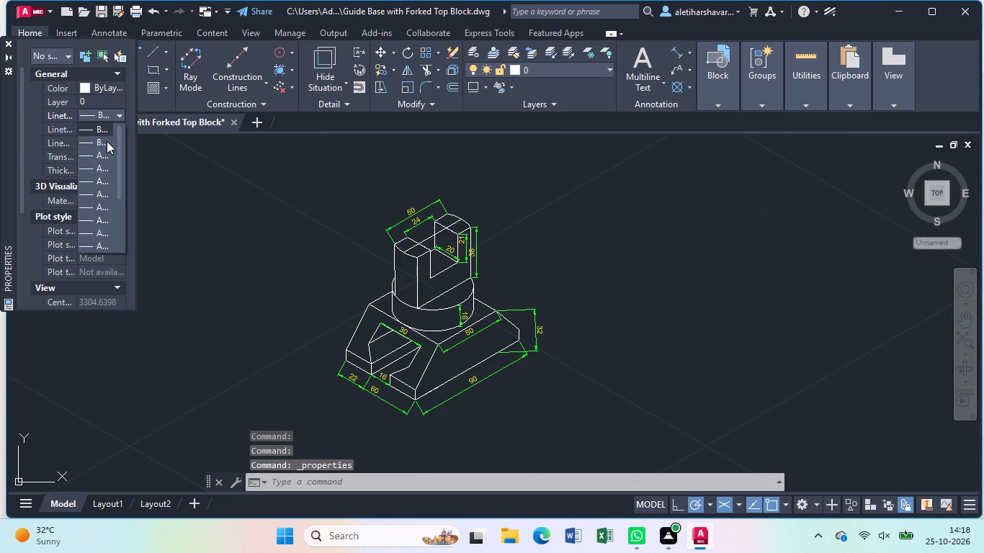
click(104, 233)
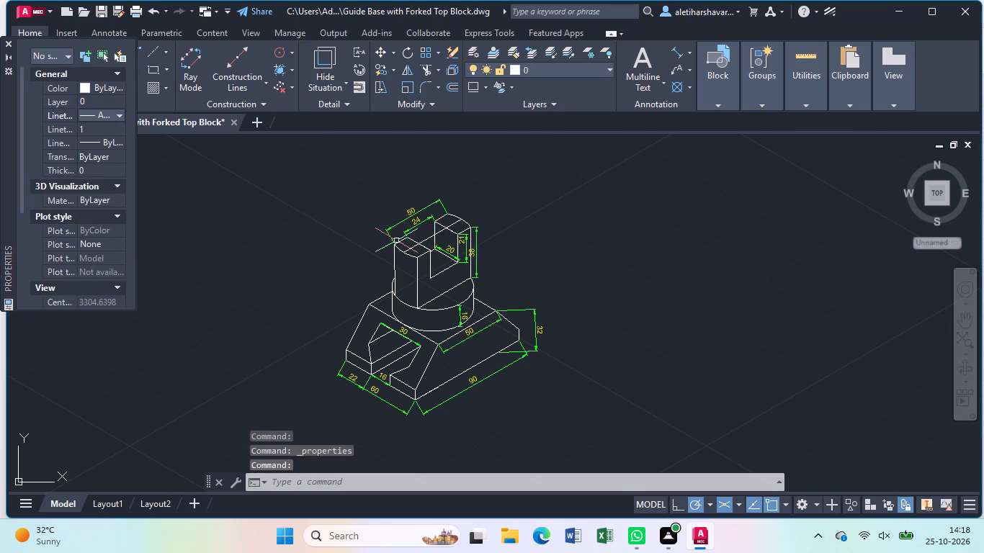
key(l)
key(Return)
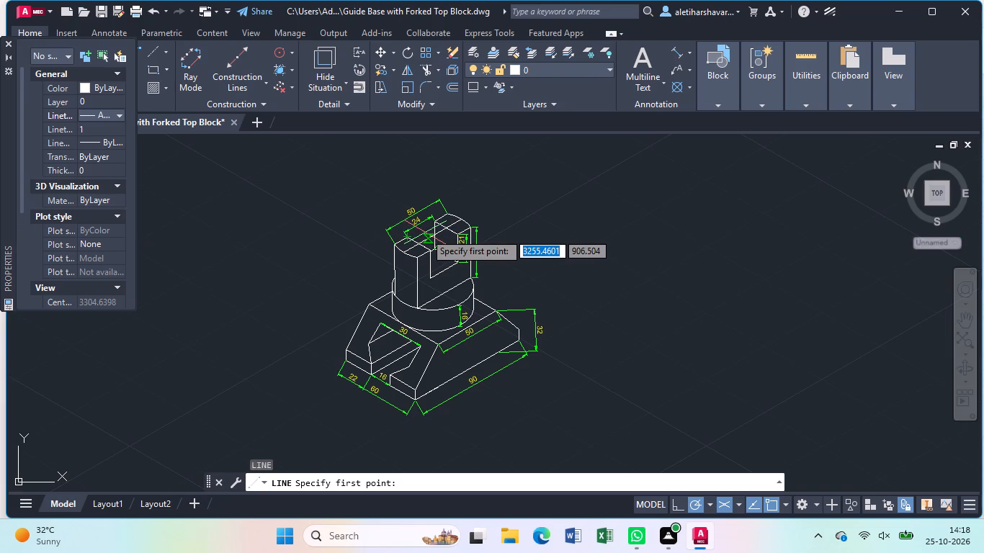
scroll(425, 233, up, 2)
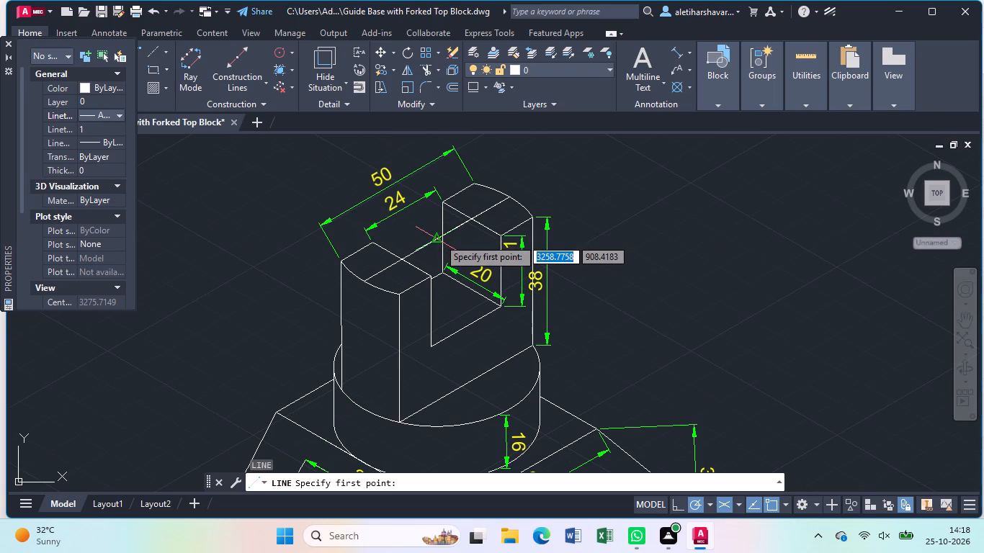
click(439, 238)
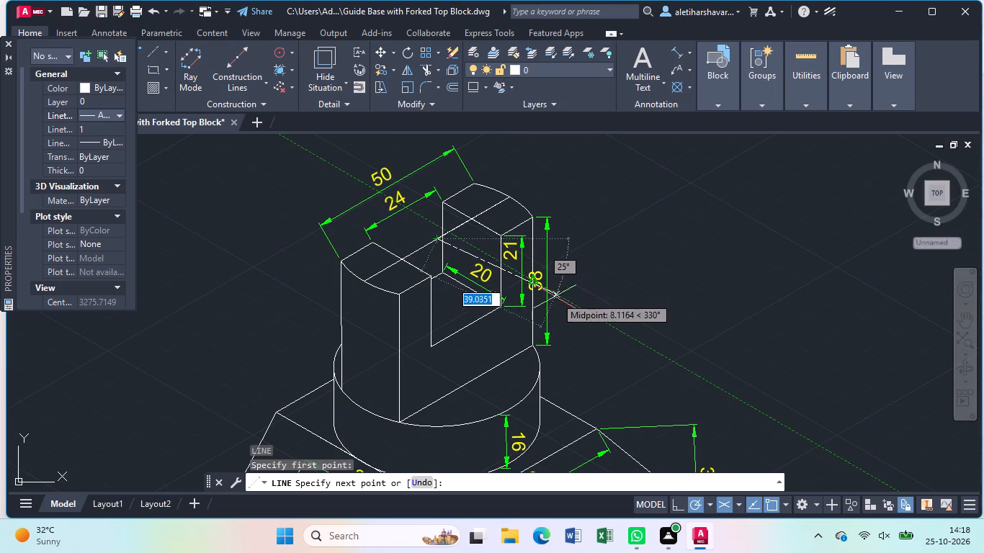
click(515, 284)
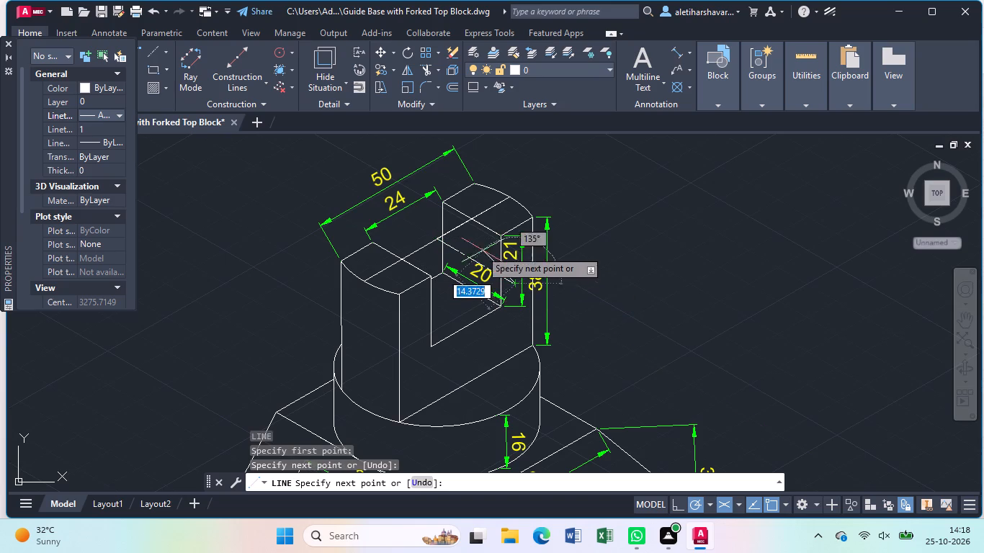
click(368, 197)
key(Escape)
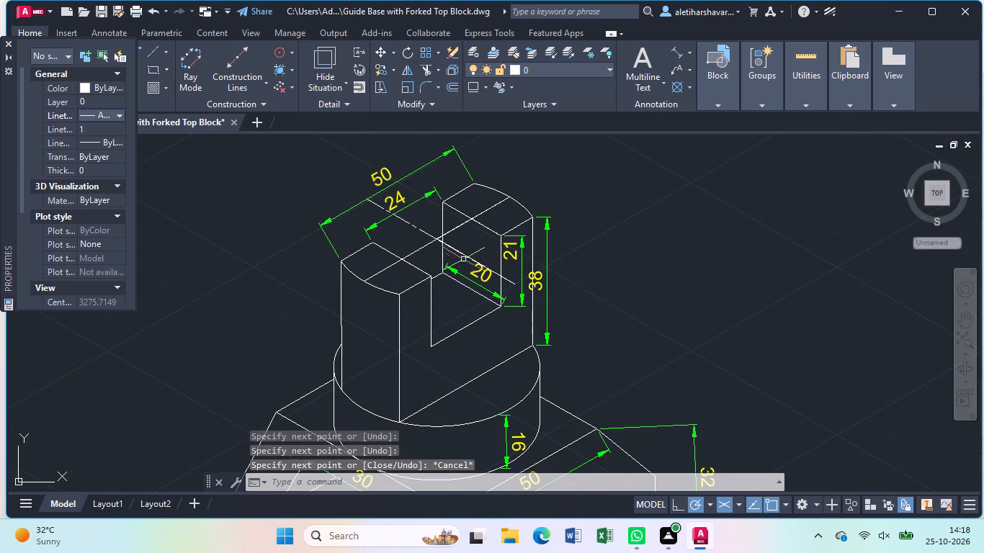
Trim the overlapping line pieces on the front half of the new centreline across the slot.
text(tr)
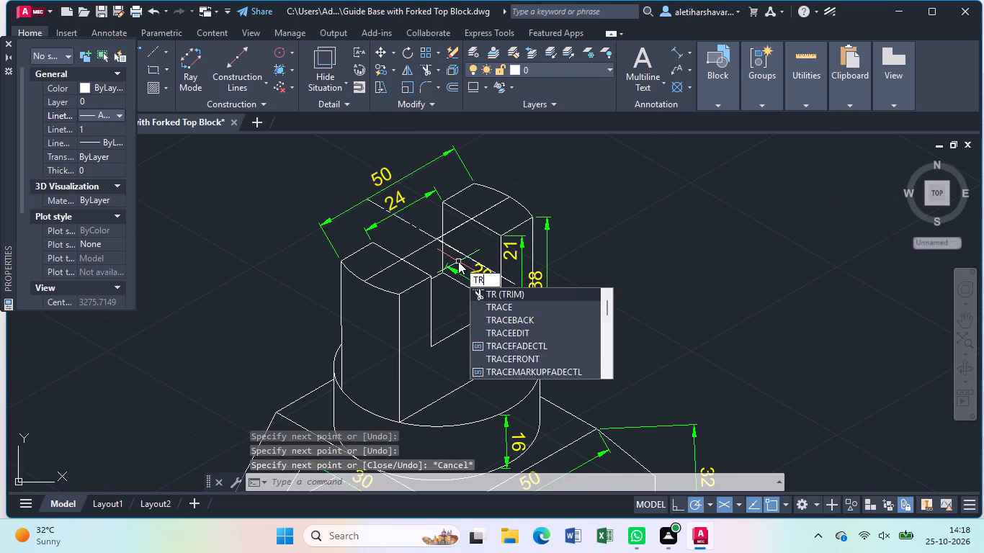
key(Return)
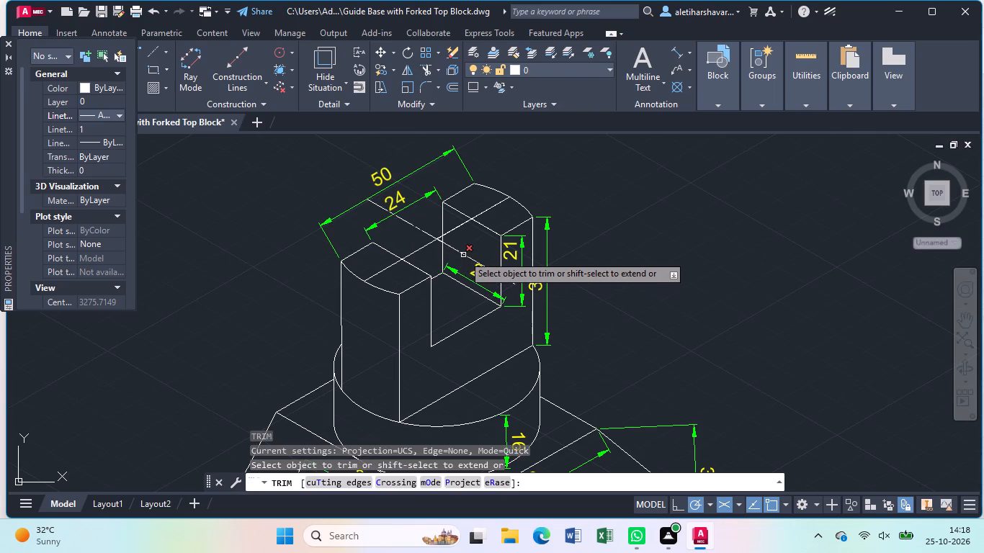
click(463, 255)
click(510, 282)
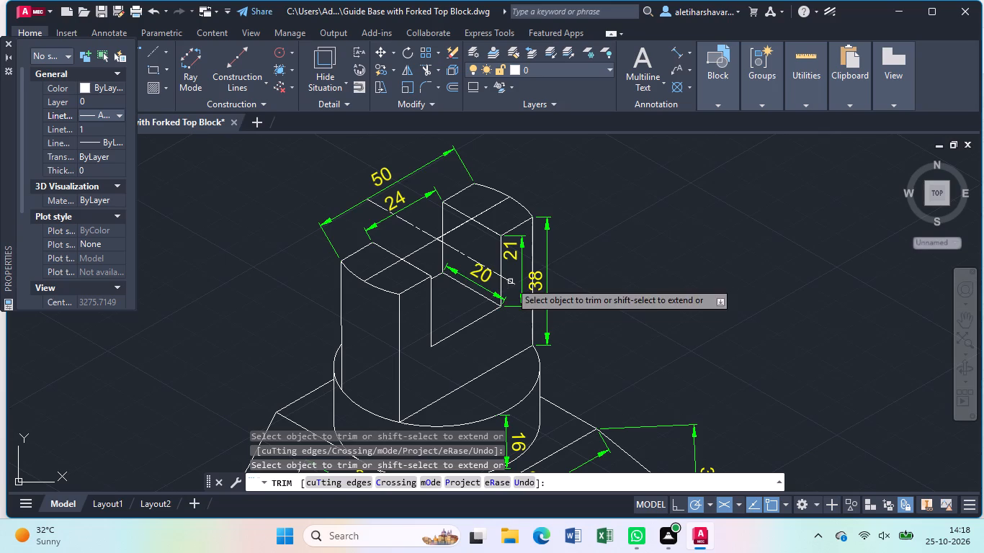
key(Escape)
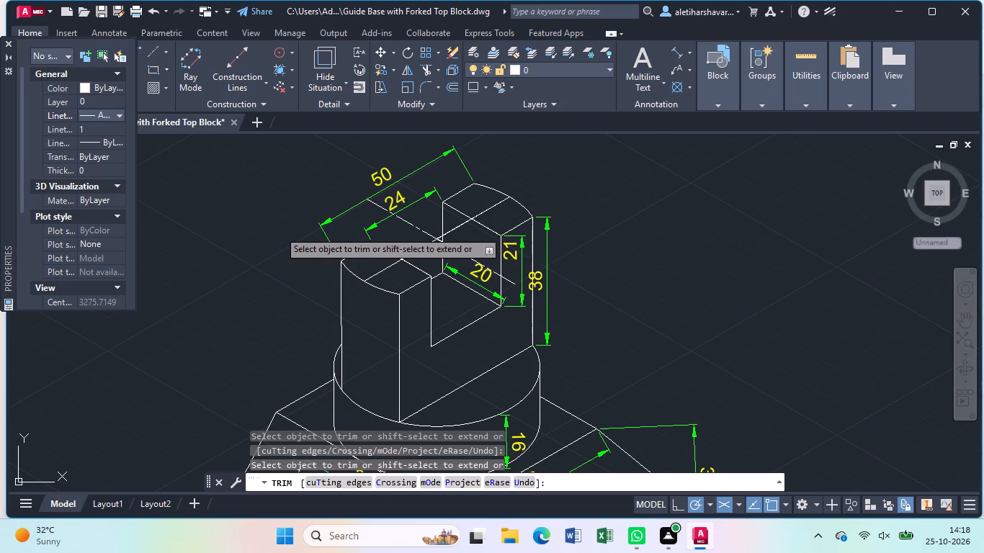
Set the current linetype back to ByLayer.
click(120, 115)
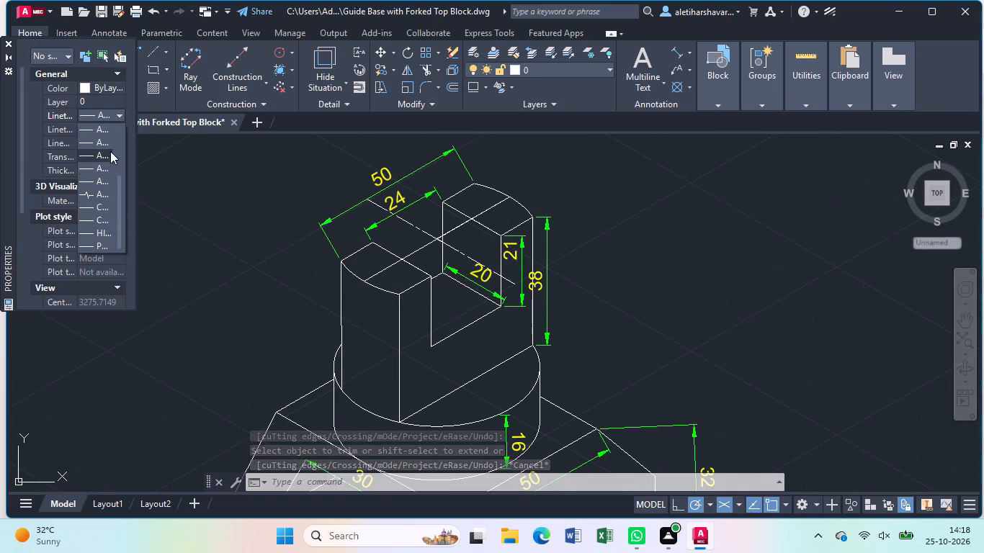
scroll(111, 138, up, 5)
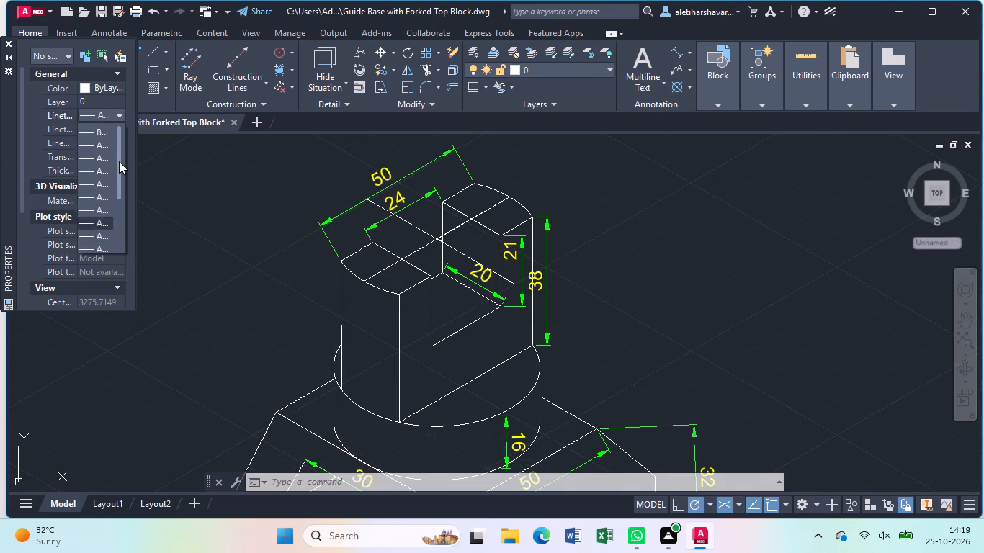
scroll(119, 161, up, 7)
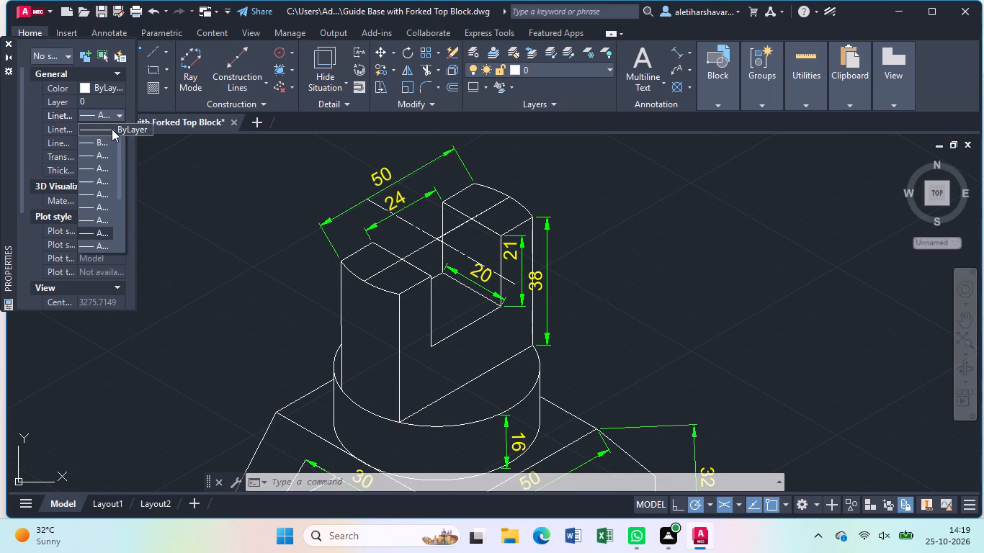
click(112, 129)
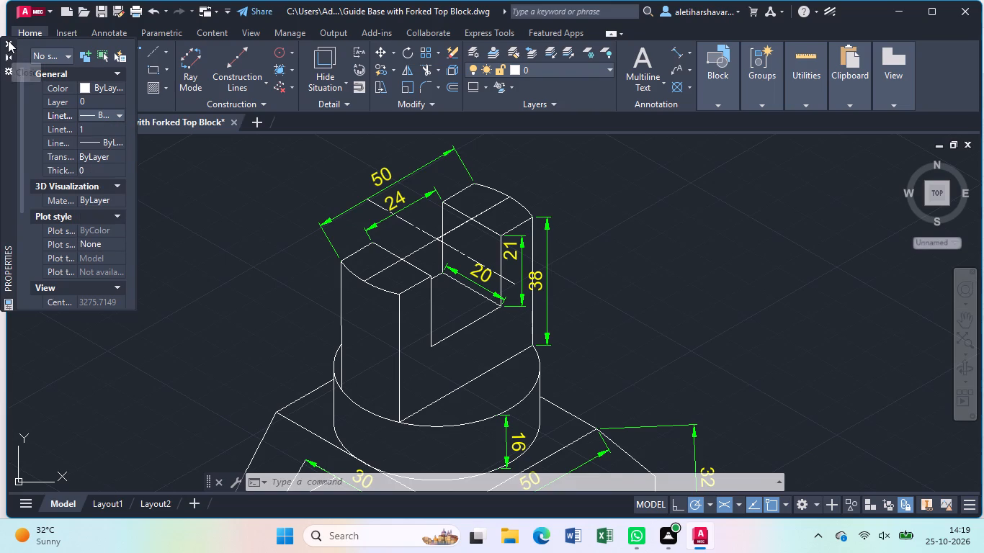
Close the Properties palette.
click(7, 40)
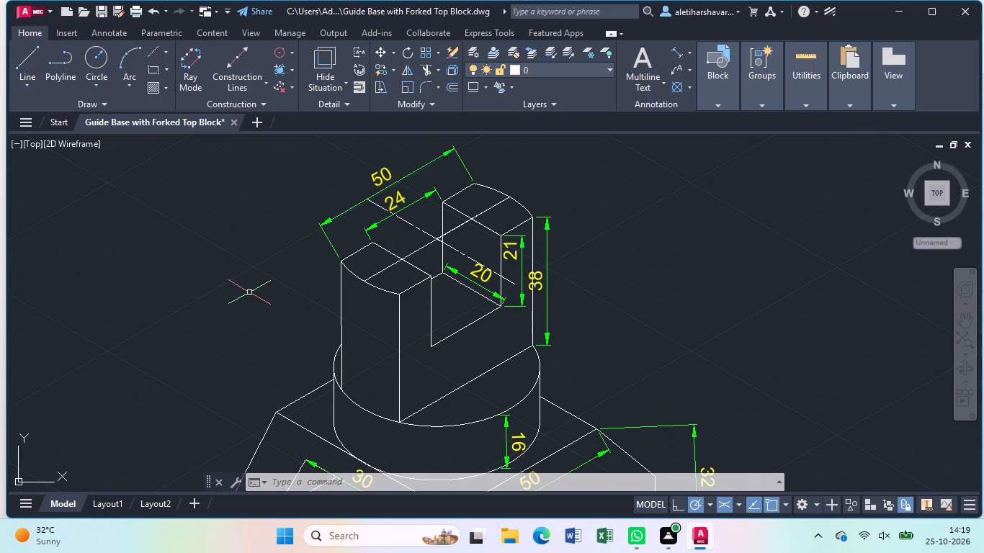
Examine the whole dimensioned isometric view, including the new slot centreline, at different magnifications.
scroll(251, 293, down, 1)
middle_drag(274, 328, 313, 273)
scroll(313, 271, down, 1)
scroll(312, 271, up, 1)
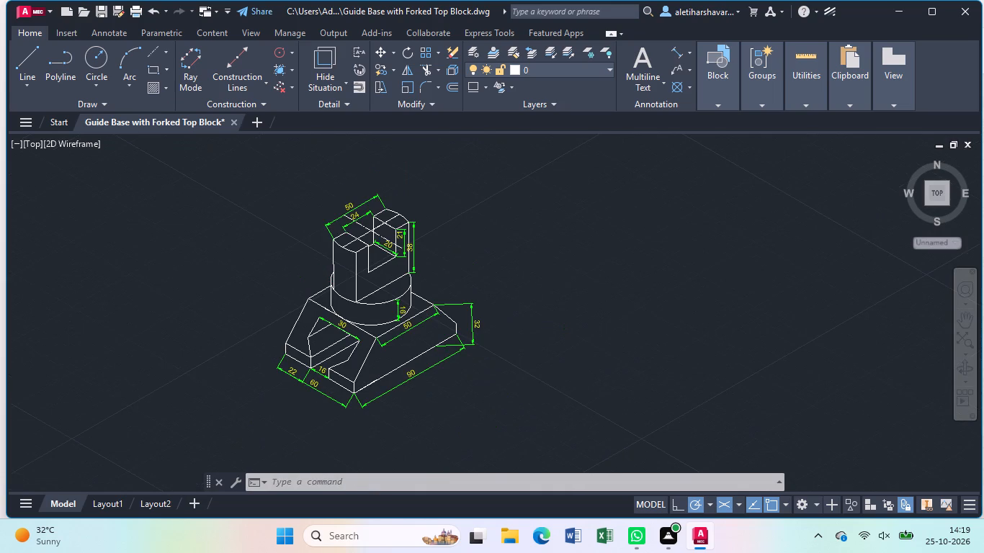
scroll(312, 271, down, 1)
middle_drag(312, 271, 357, 251)
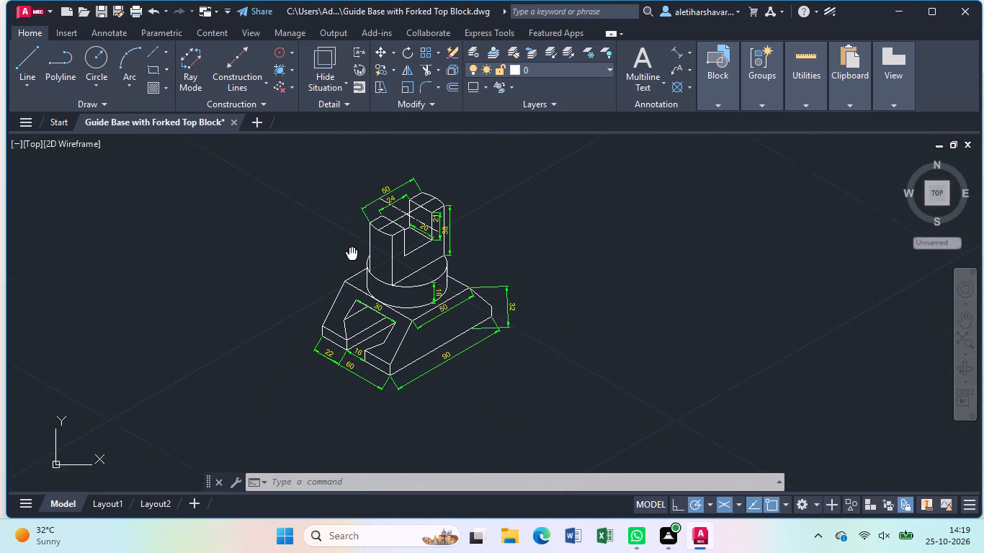
middle_drag(357, 251, 365, 246)
scroll(364, 218, up, 1)
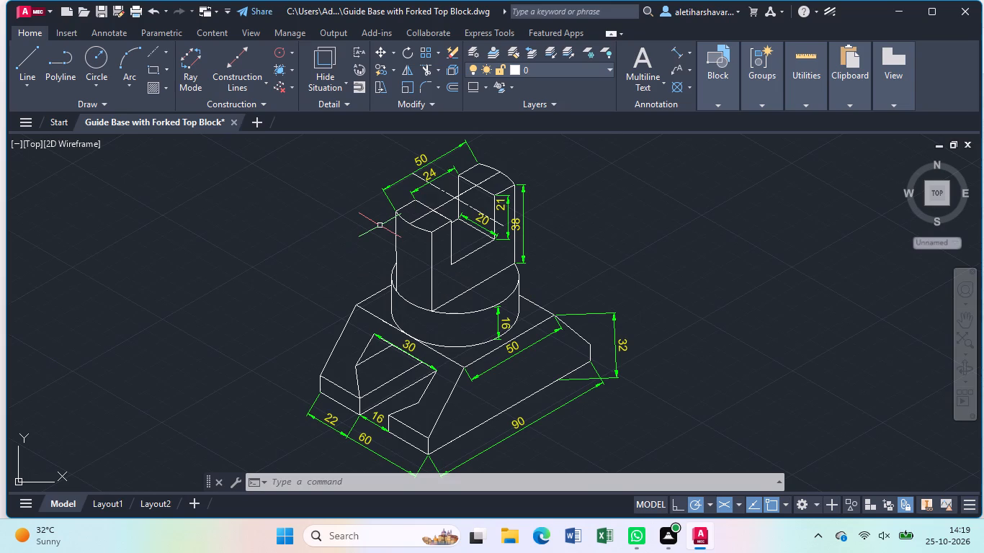
scroll(462, 228, down, 1)
middle_drag(462, 228, 466, 237)
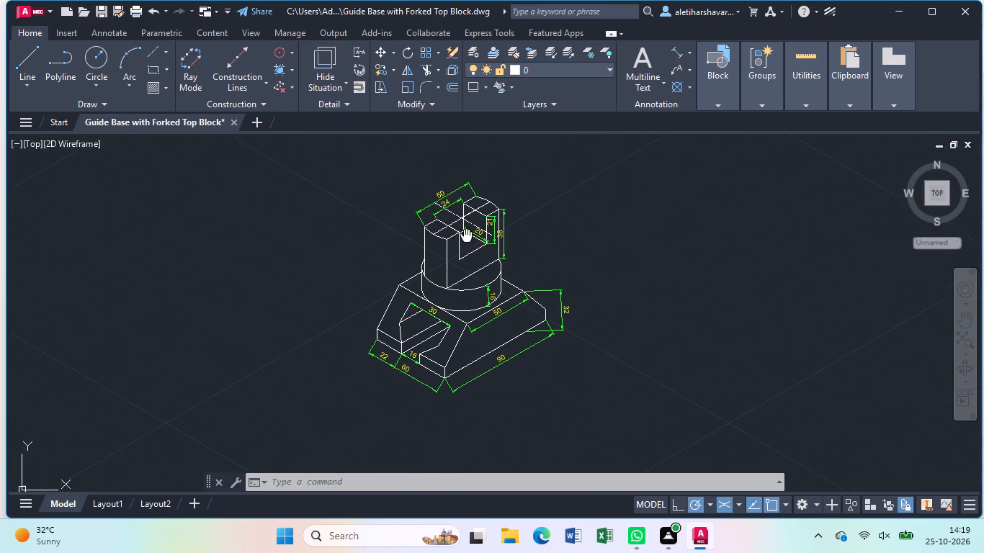
middle_drag(466, 237, 473, 256)
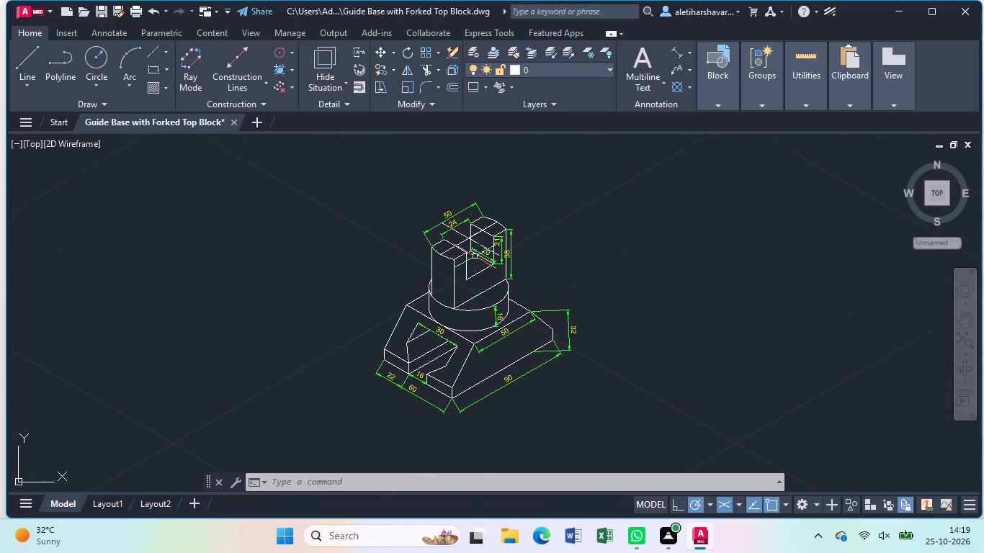
scroll(475, 256, up, 1)
scroll(475, 256, down, 1)
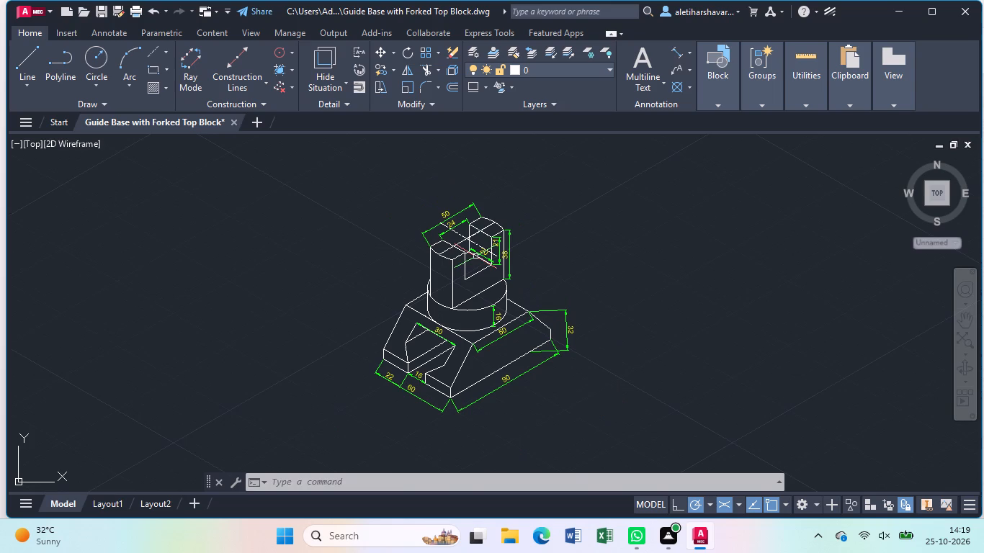
middle_drag(475, 256, 476, 231)
scroll(478, 228, up, 1)
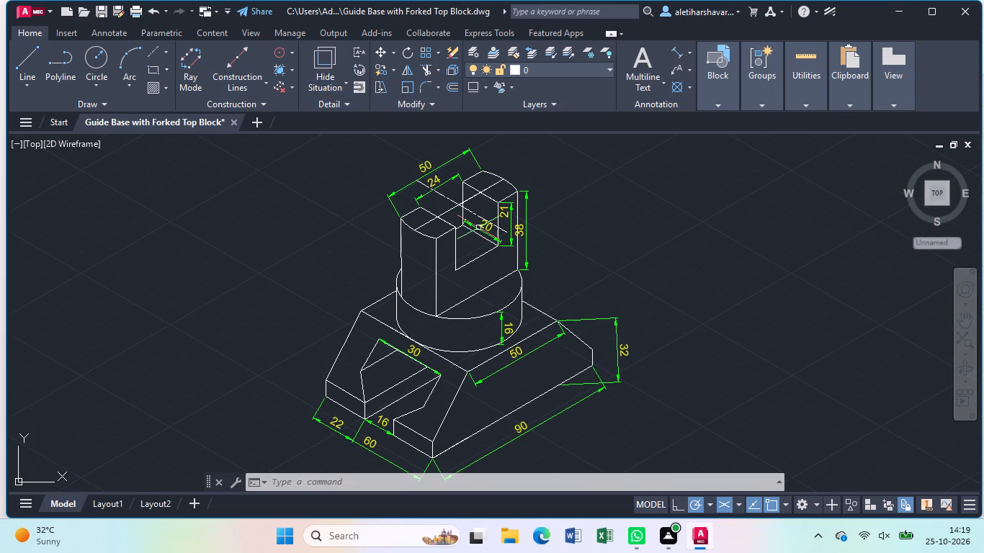
scroll(478, 228, down, 1)
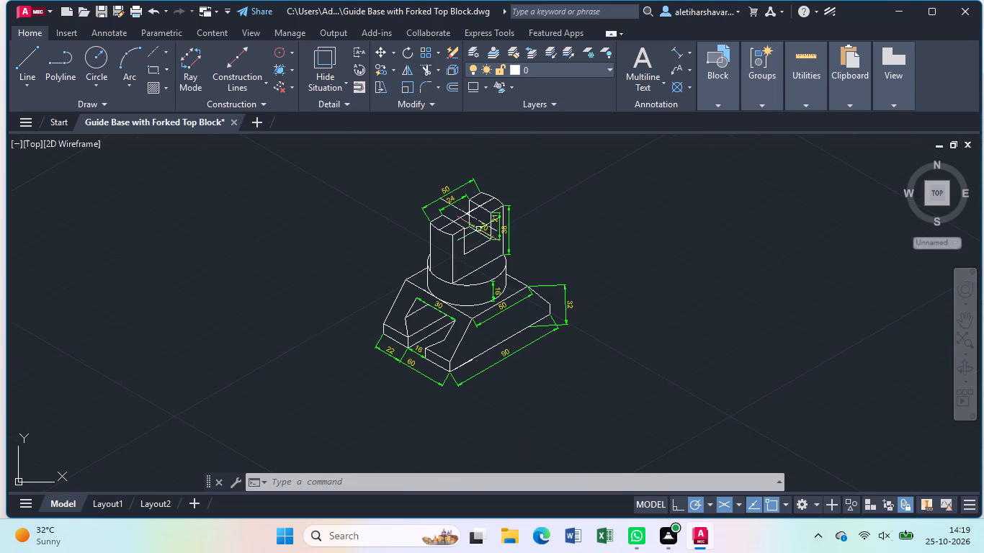
Save the drawing.
key(ctrl+s)
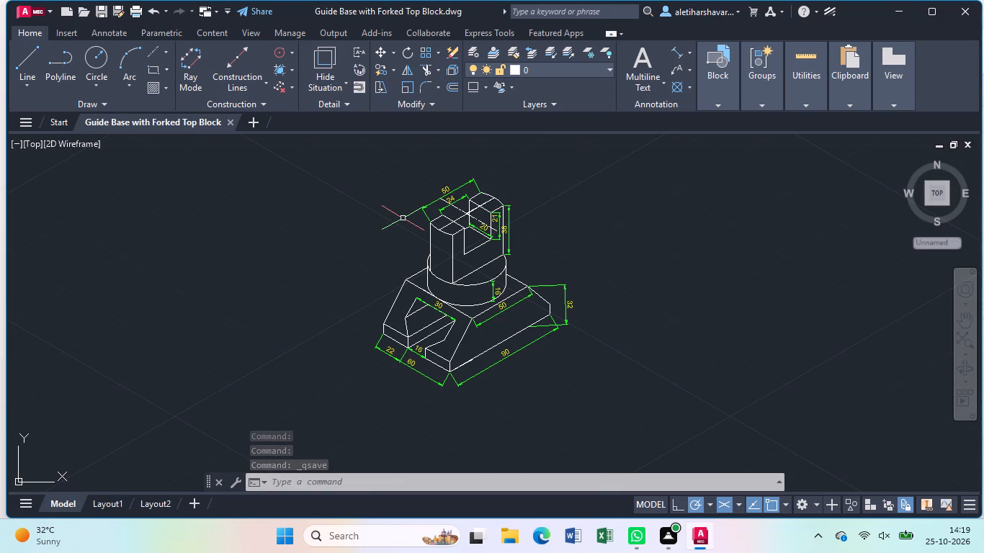
Set up a centred landscape plot of the model with DWG To PDF.pc3 on ISO A4 (297.00 x 210.00 MM) paper.
text(lo)
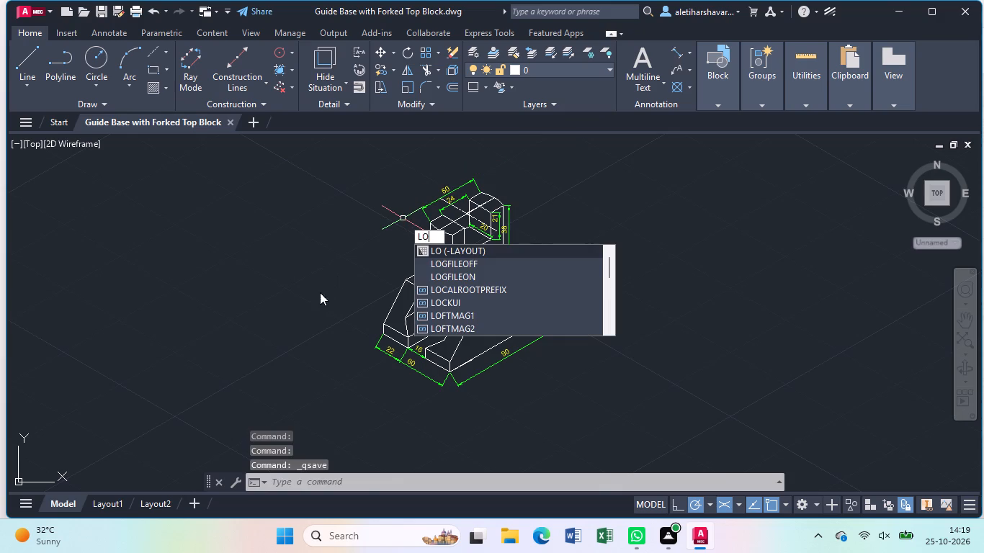
click(465, 266)
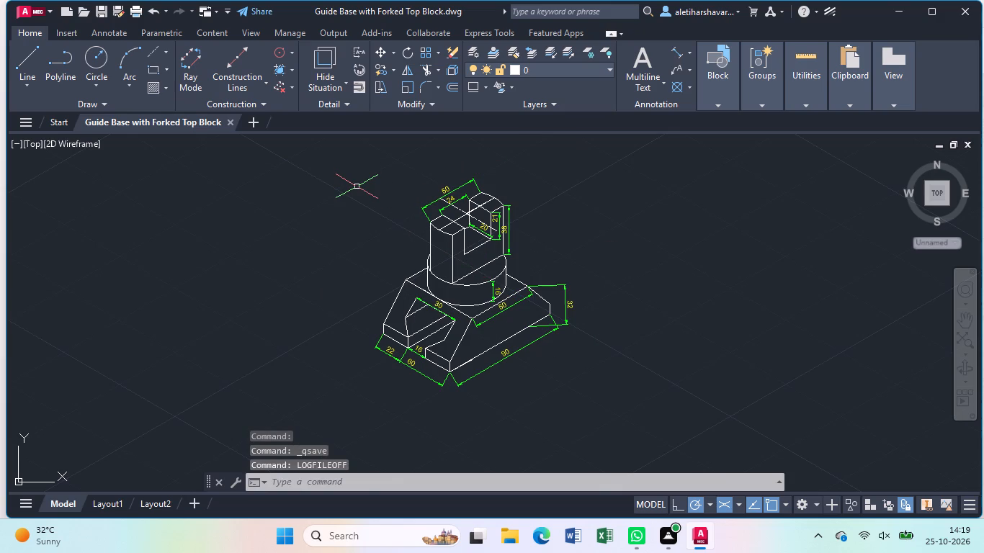
text(plo)
click(405, 218)
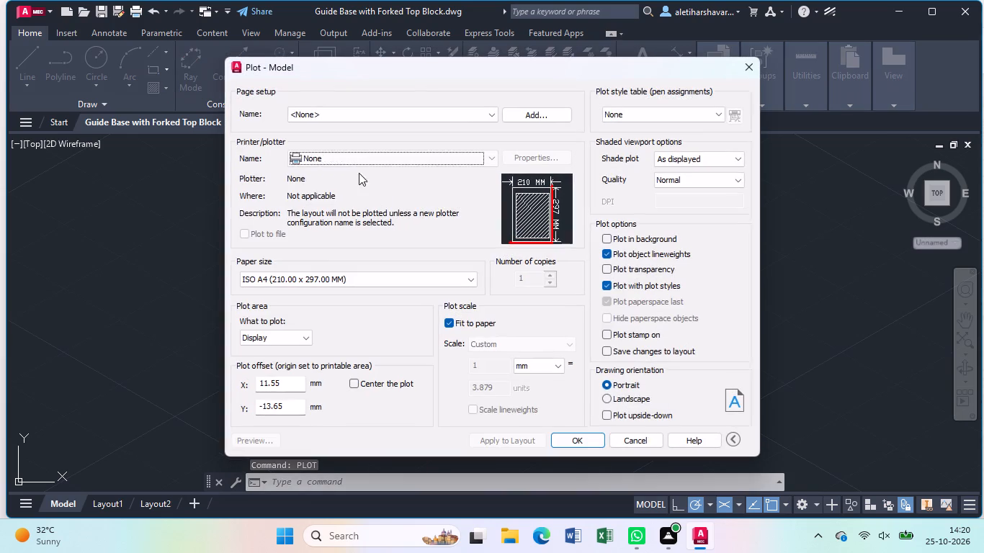
click(603, 397)
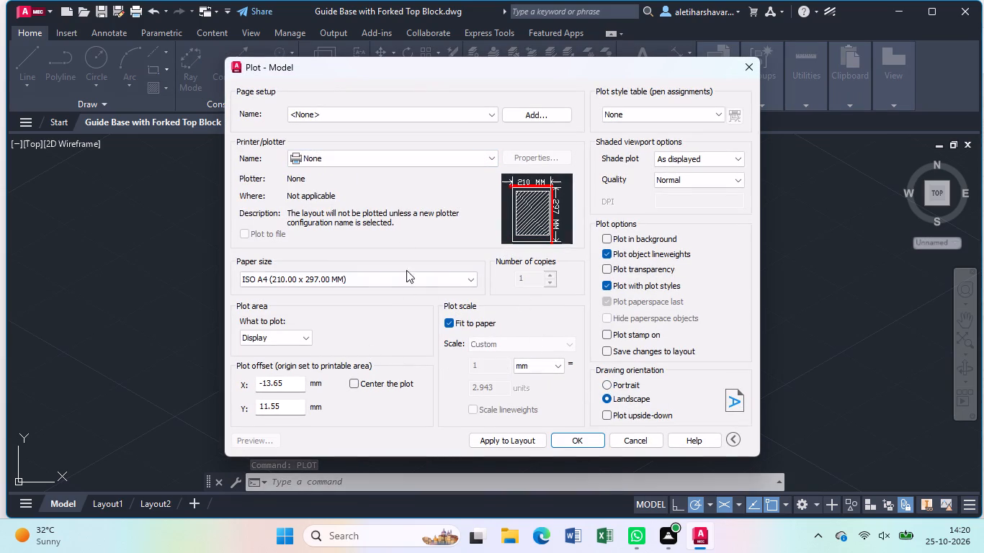
click(491, 151)
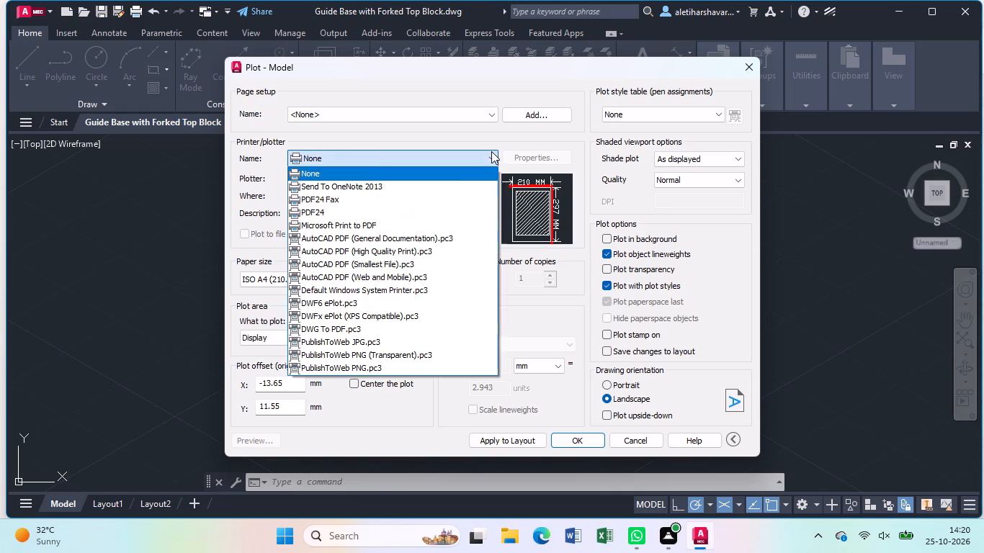
click(314, 331)
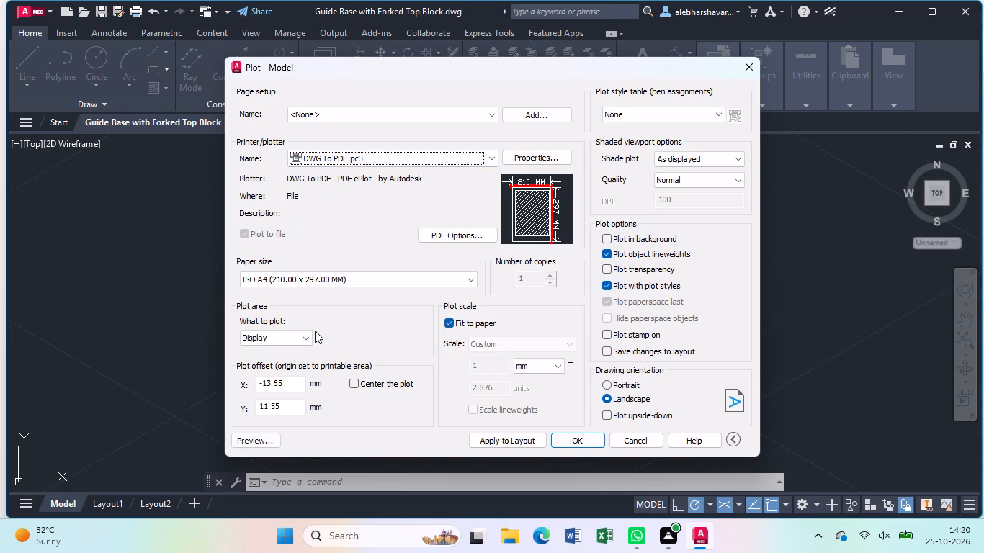
click(350, 382)
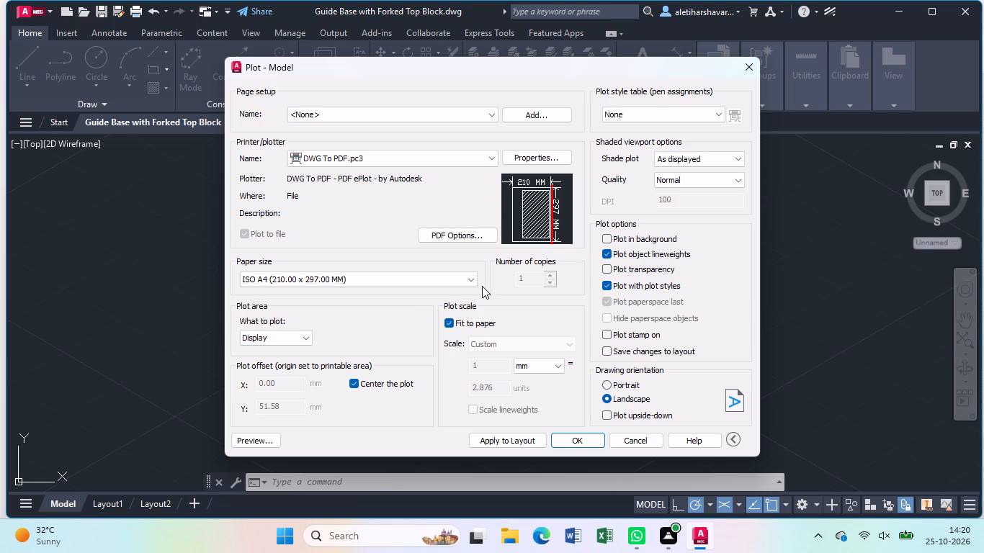
click(468, 279)
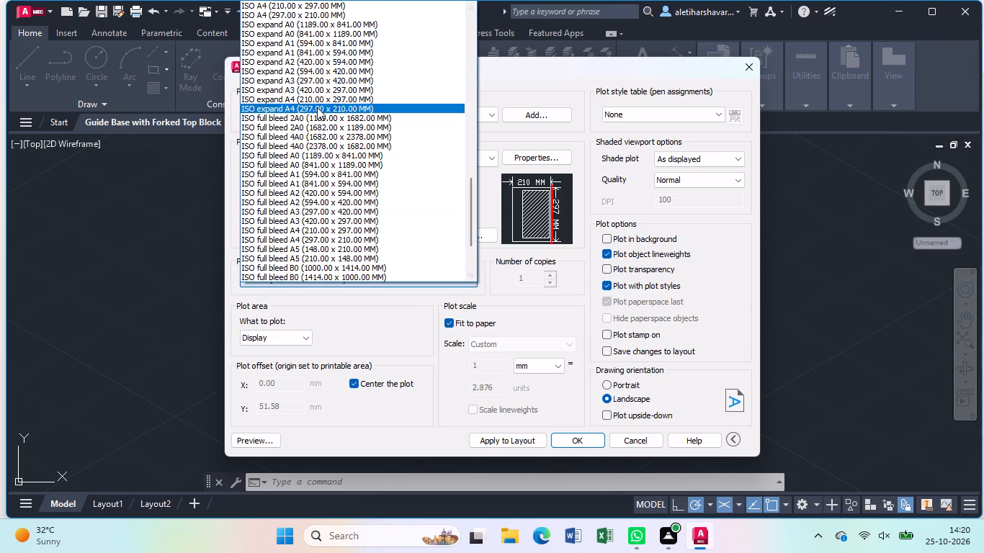
click(320, 14)
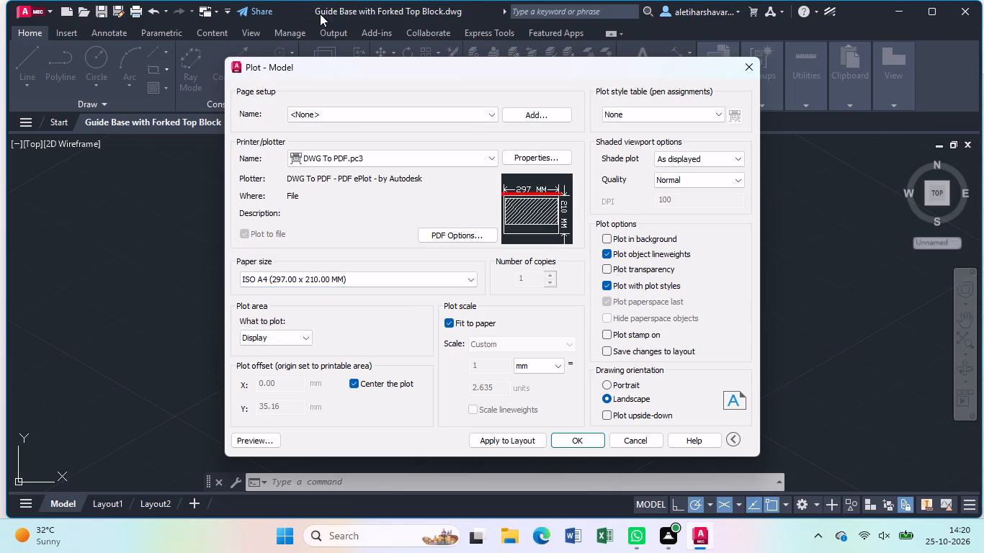
Set the plot area to a window enclosing the whole isometric view with all its dimensions.
click(307, 338)
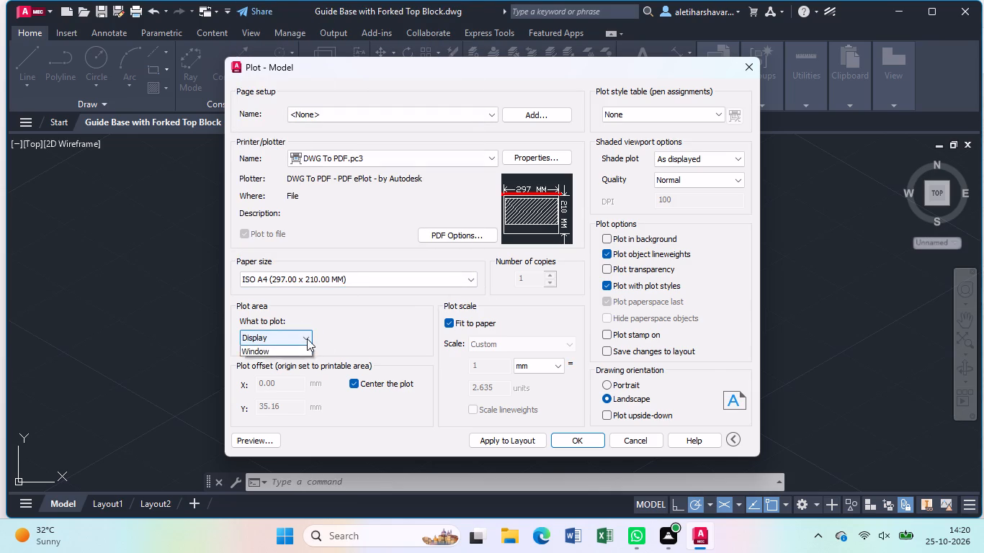
click(301, 383)
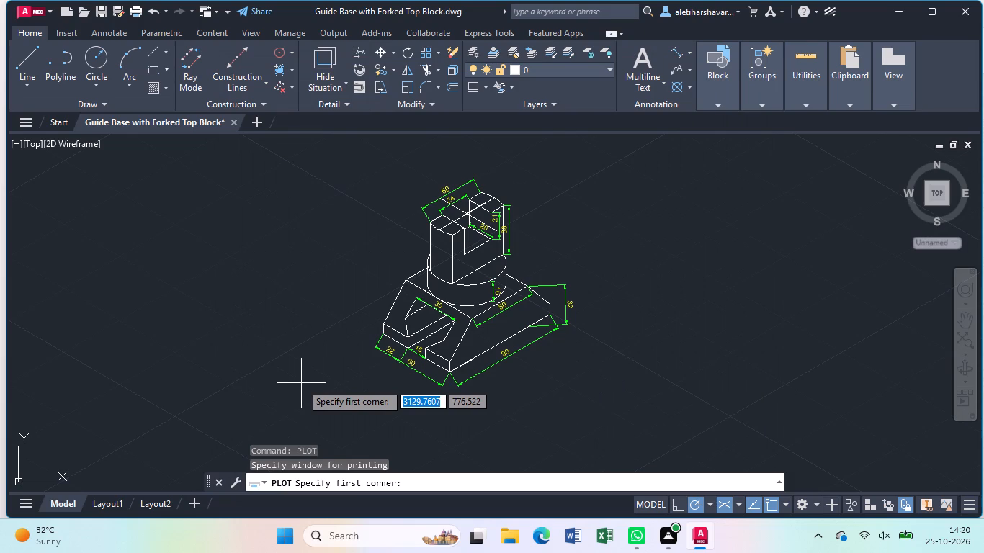
click(358, 168)
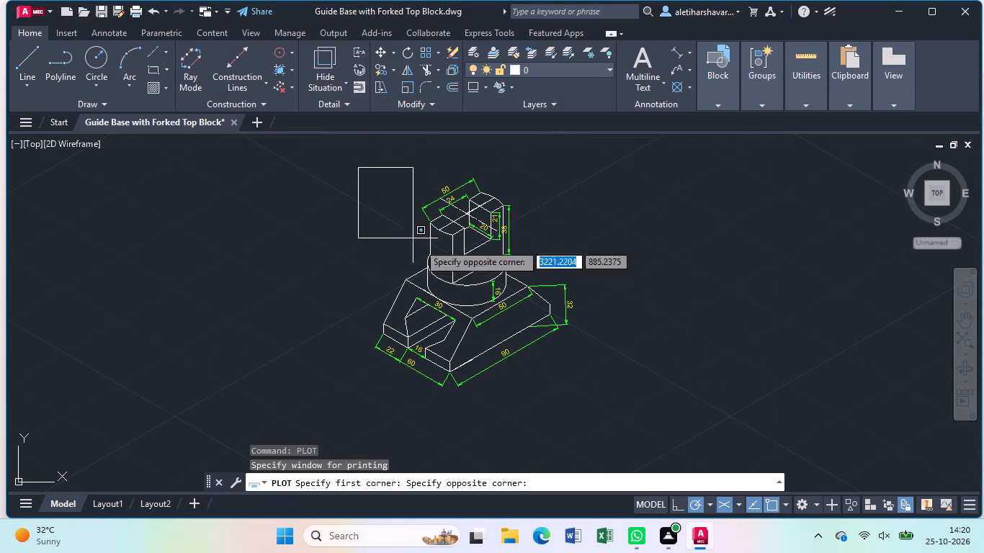
click(607, 395)
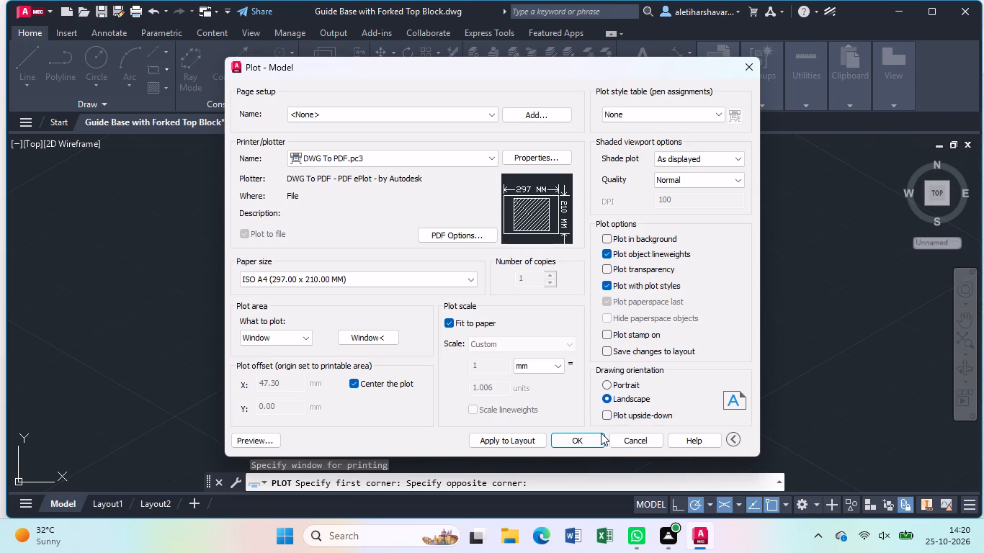
Plot to Guide Base with Forked Top Block-Model.pdf in the Documents folder and close the resulting PDF in Acrobat.
click(599, 435)
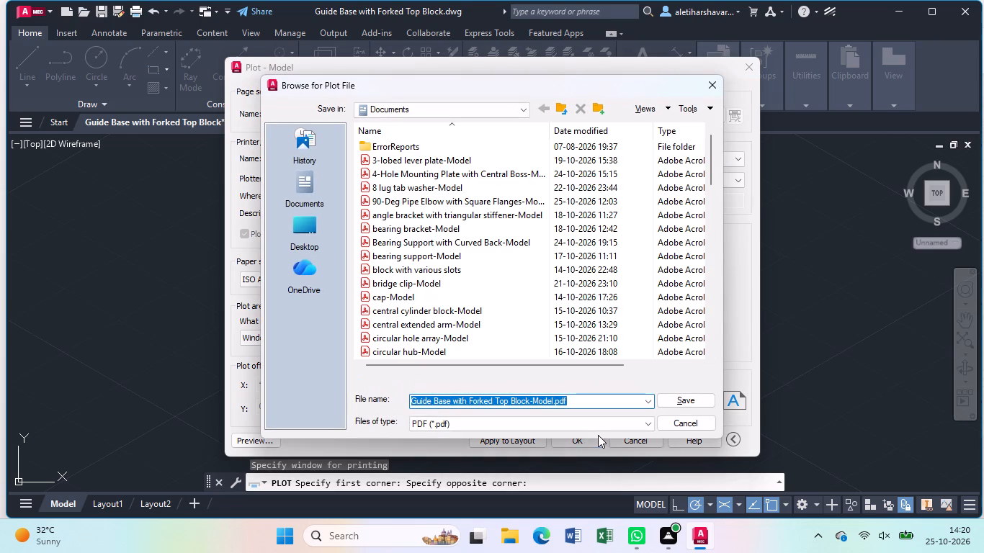
click(669, 398)
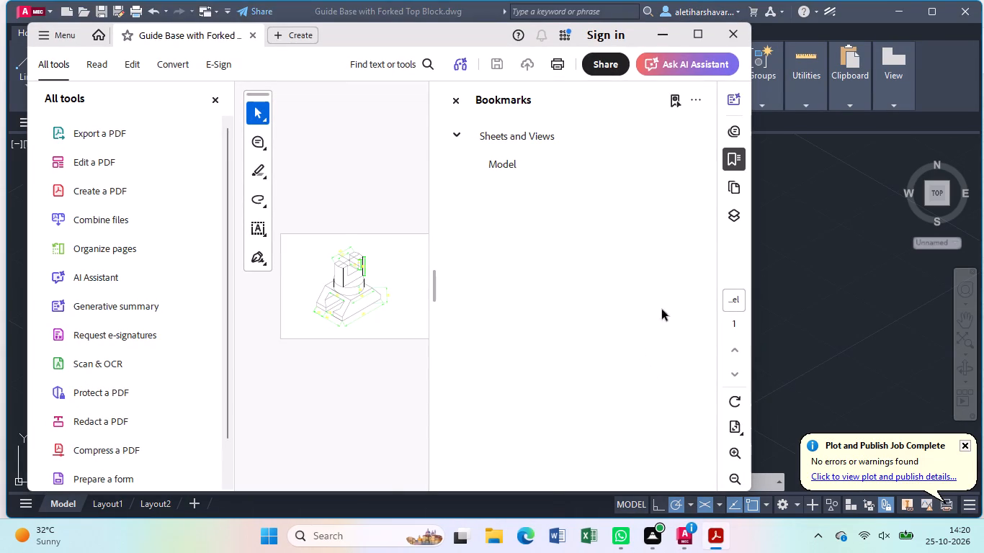
click(738, 40)
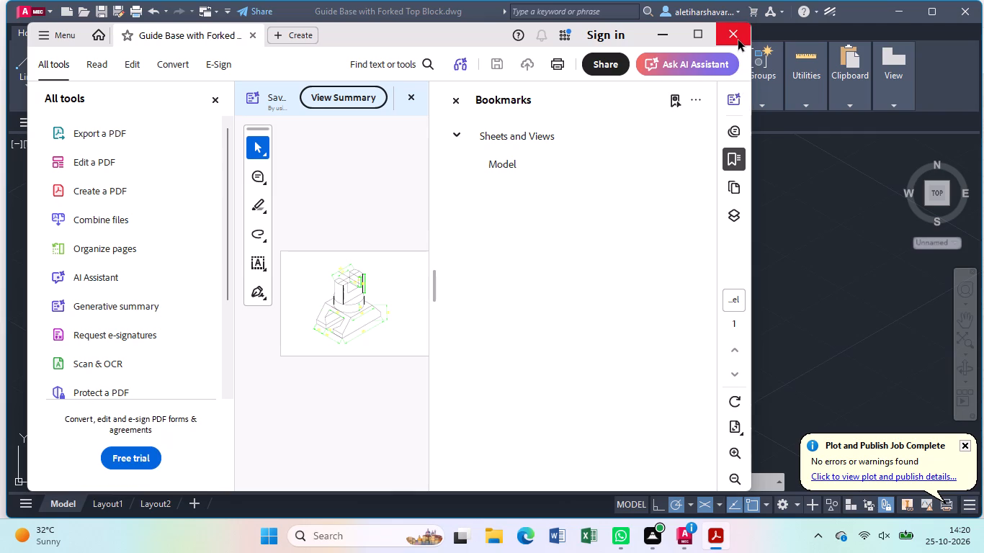